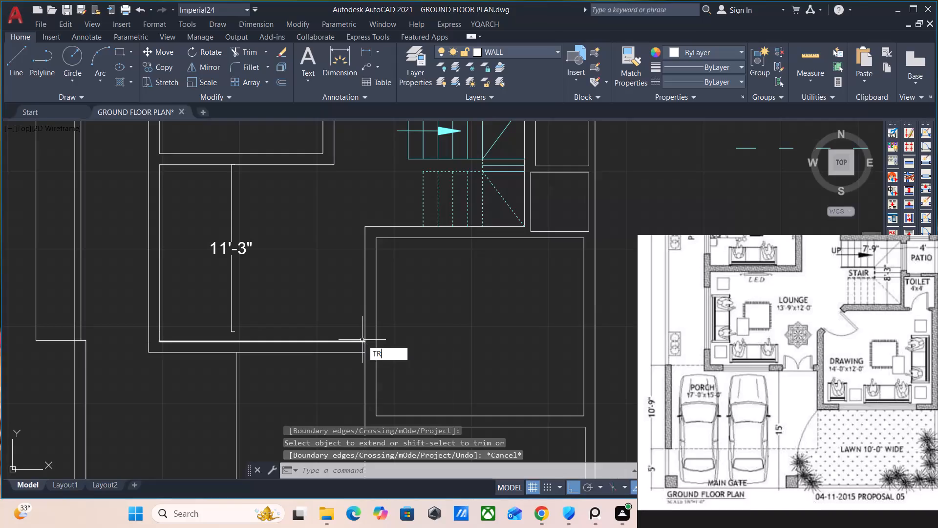
Trim the short line crossing the wall junction between the lounge's bottom wall and the drawing room wall.
{"action": "key", "text": "Return"}
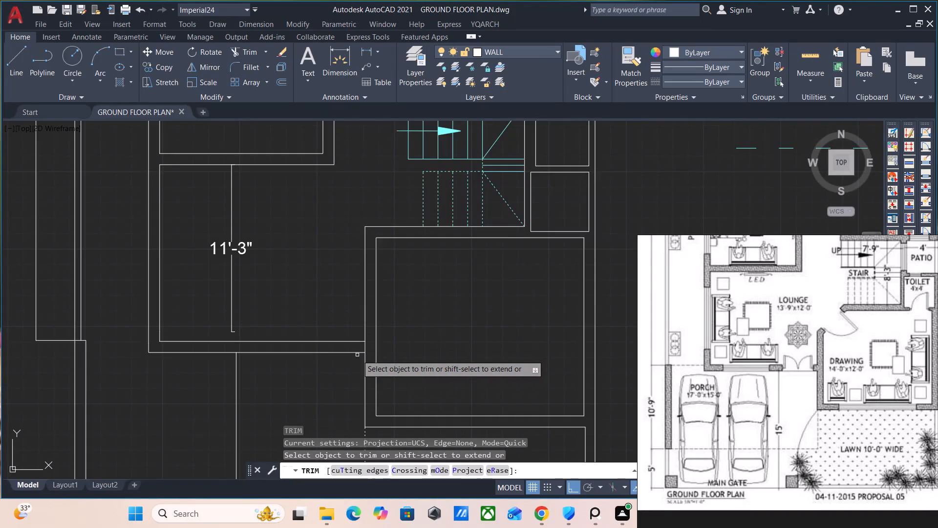
{"action": "scroll", "coordinate": [357, 355], "scroll_direction": "up", "scroll_amount": 1}
{"action": "left_click", "coordinate": [370, 346]}
{"action": "scroll", "coordinate": [263, 194], "scroll_direction": "down", "scroll_amount": 1}
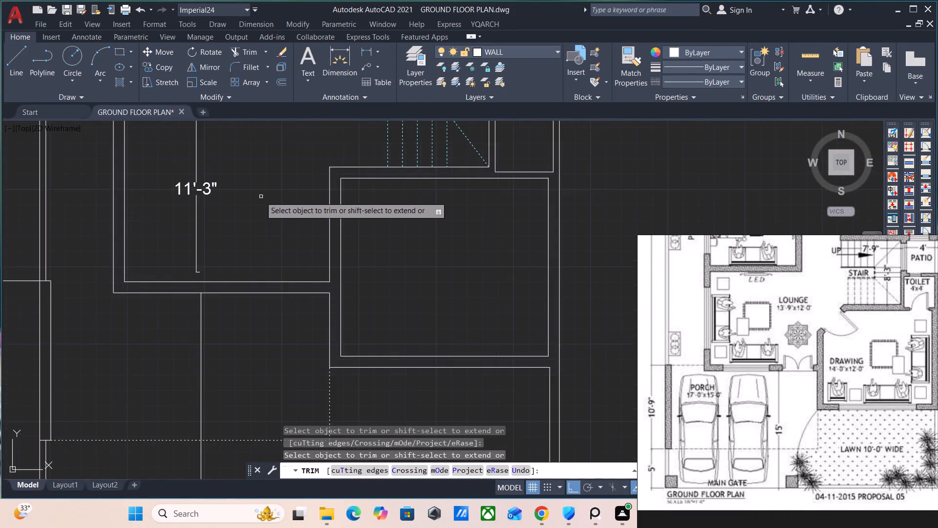
{"action": "middle_click_drag", "start_coordinate": [255, 215], "coordinate": [236, 353]}
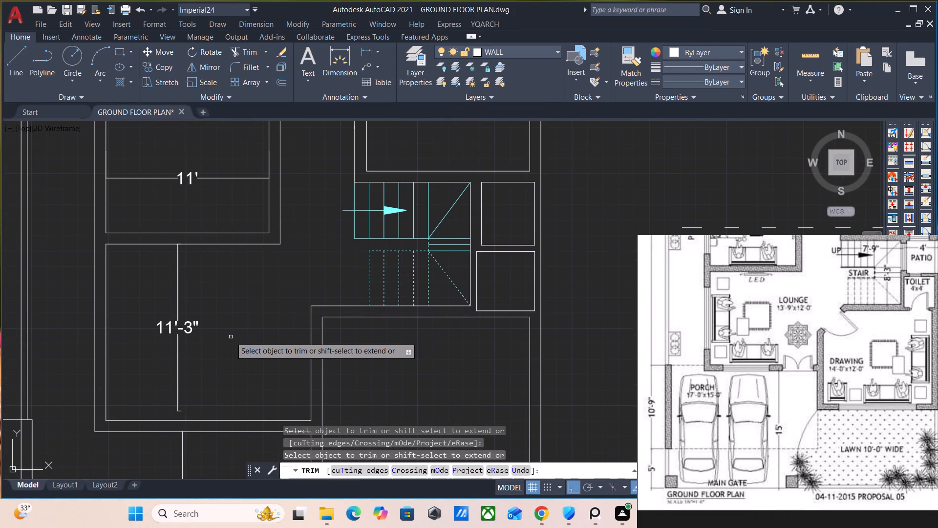
{"action": "key", "text": "Escape"}
Delete the 11'-3" dimension in the lounge and save the drawing.
{"action": "left_click_drag", "start_coordinate": [242, 363], "coordinate": [234, 360]}
{"action": "left_click", "coordinate": [168, 293]}
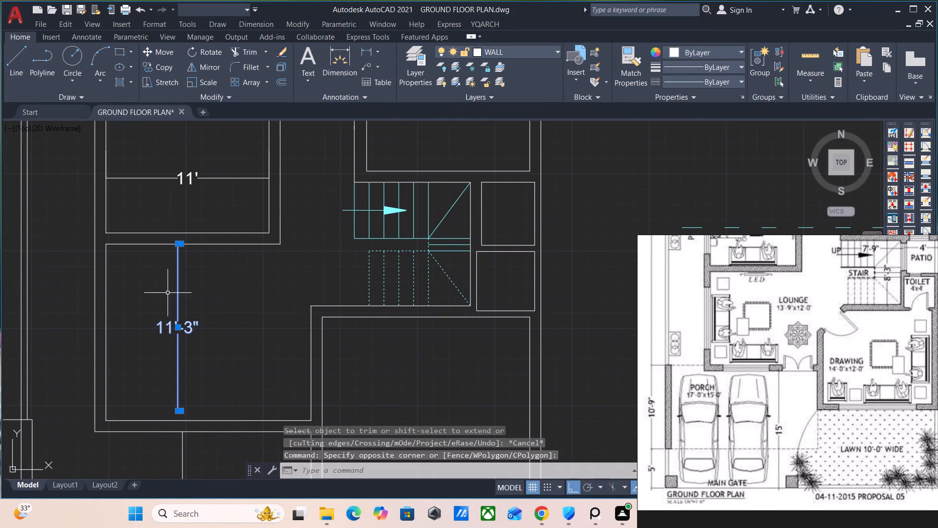
{"action": "key", "text": "Delete"}
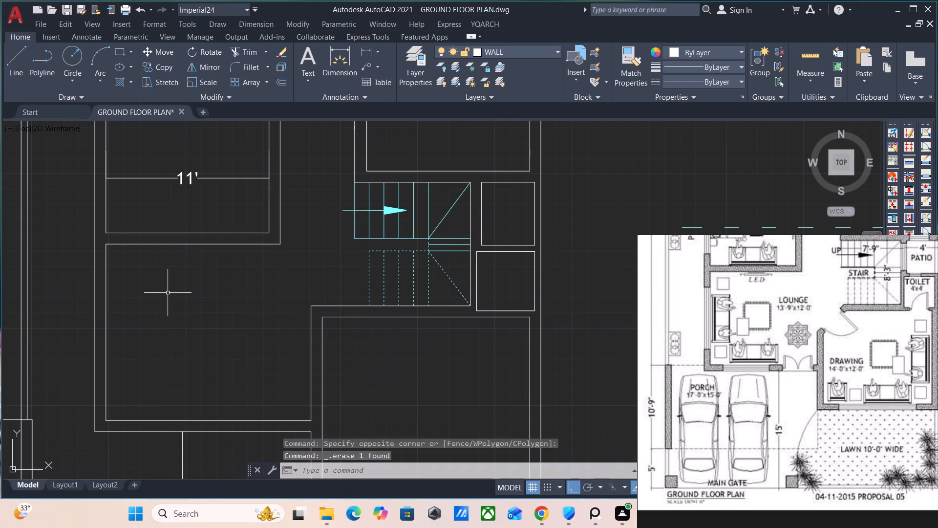
{"action": "key", "text": "ctrl+s"}
Delete the vertical construction line running through the porch and save the drawing.
{"action": "scroll", "coordinate": [156, 342], "scroll_direction": "down", "scroll_amount": 2}
{"action": "middle_click_drag", "start_coordinate": [230, 363], "coordinate": [232, 363]}
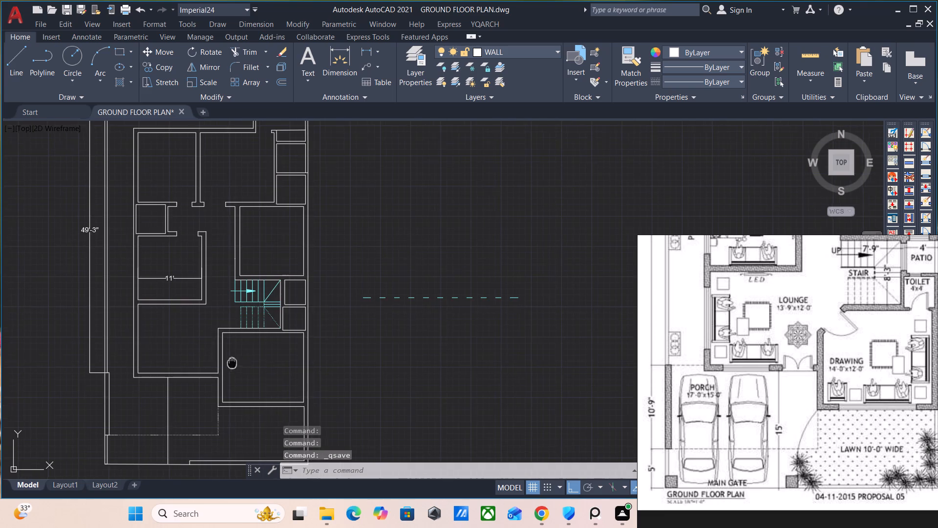
{"action": "middle_click_drag", "start_coordinate": [232, 363], "coordinate": [273, 309]}
{"action": "scroll", "coordinate": [269, 334], "scroll_direction": "up", "scroll_amount": 1}
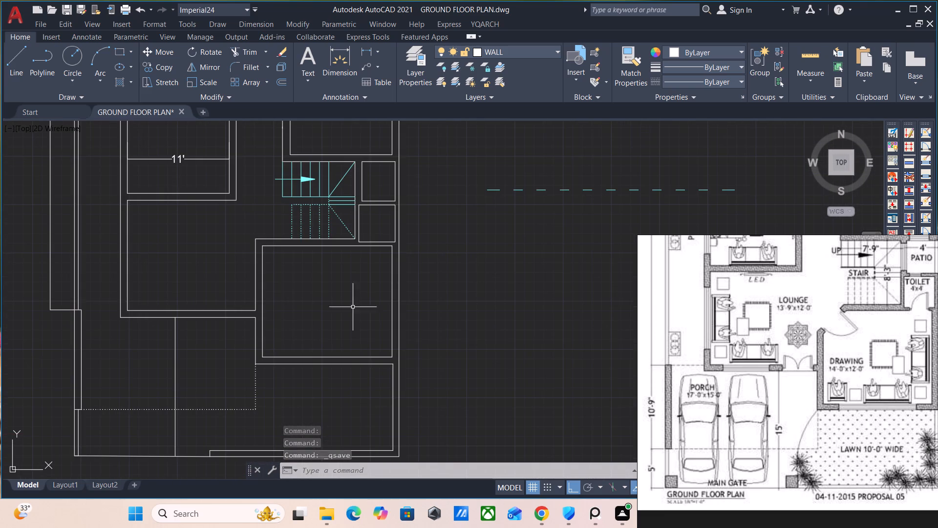
{"action": "left_click", "coordinate": [198, 369]}
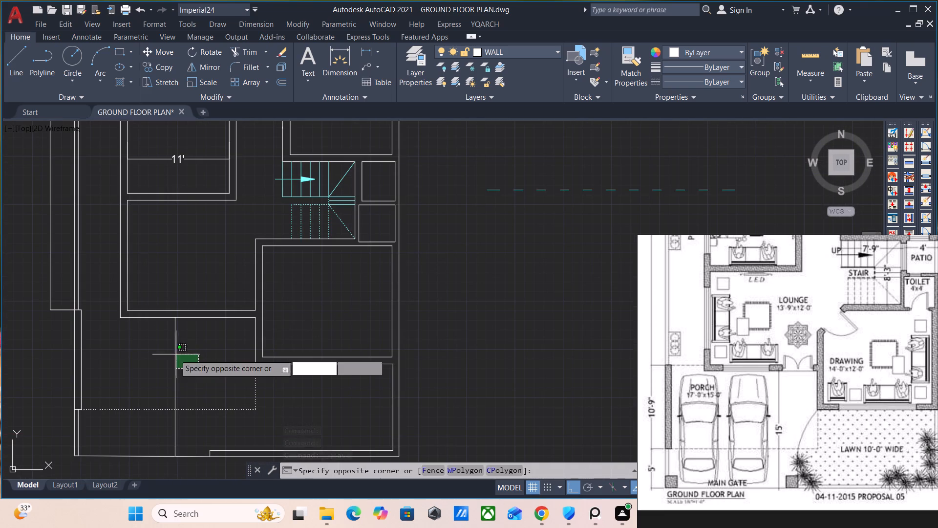
{"action": "left_click", "coordinate": [168, 351]}
{"action": "key", "text": "Delete"}
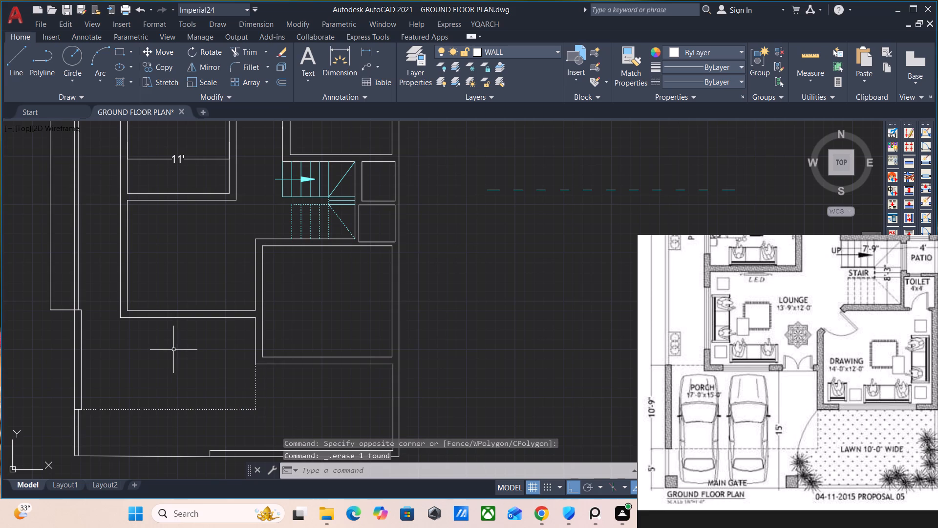
{"action": "key", "text": "ctrl+s"}
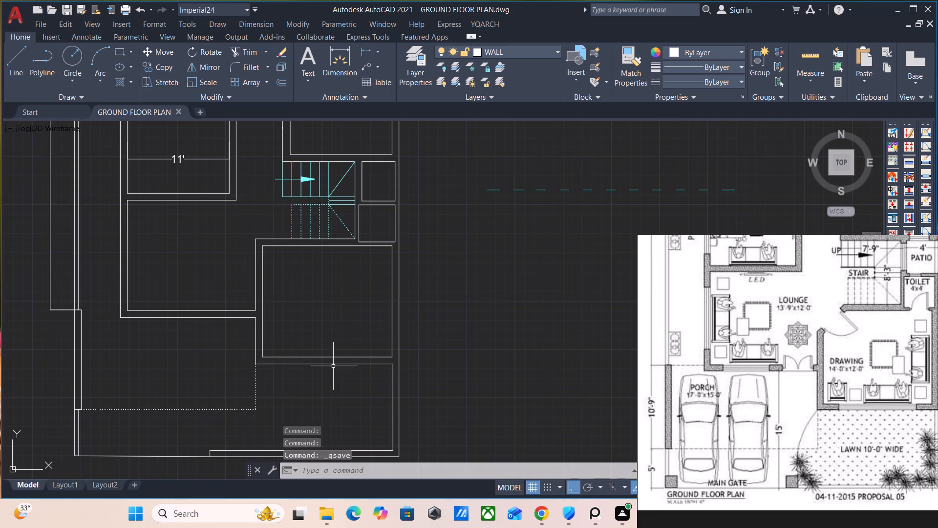
Draw a rectangular gate column about 1'-1" square at the porch's outer lower-left corner.
{"action": "middle_click_drag", "start_coordinate": [336, 366], "coordinate": [452, 292]}
{"action": "scroll", "coordinate": [209, 382], "scroll_direction": "up", "scroll_amount": 2}
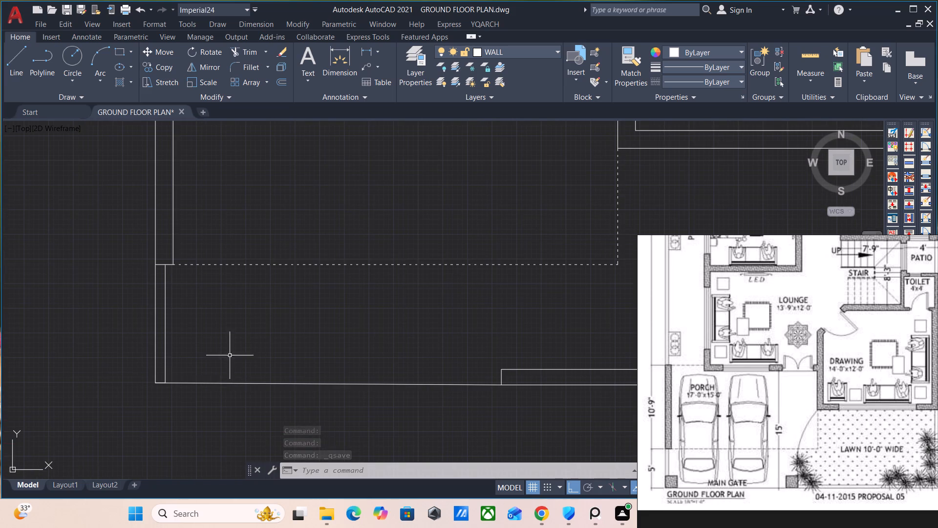
{"action": "left_click", "coordinate": [122, 53]}
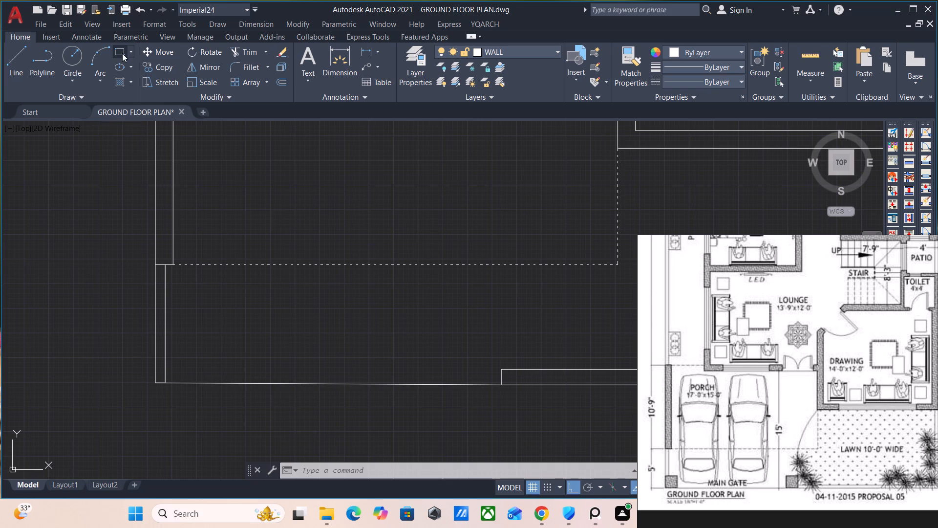
{"action": "scroll", "coordinate": [153, 373], "scroll_direction": "up", "scroll_amount": 1}
{"action": "left_click", "coordinate": [156, 387]}
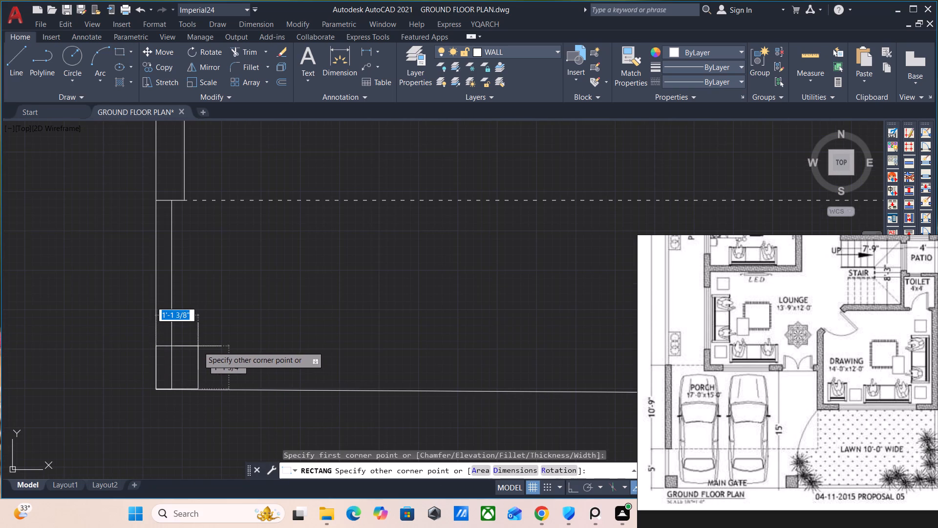
{"action": "left_click", "coordinate": [198, 346]}
Copy the corner column to the other side of the gate opening, placing its lower-right corner at the end of the front boundary wall.
{"action": "scroll", "coordinate": [283, 337], "scroll_direction": "down", "scroll_amount": 2}
{"action": "middle_click_drag", "start_coordinate": [318, 350], "coordinate": [257, 353]}
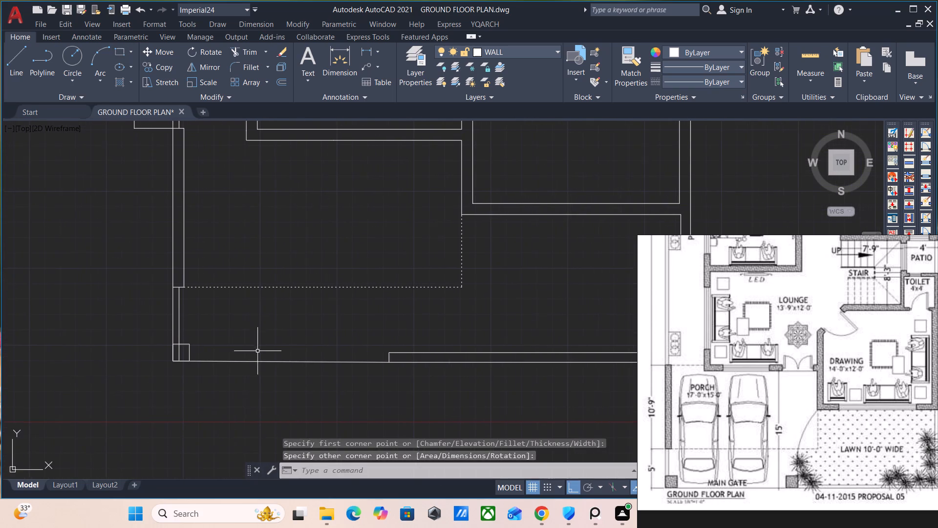
{"action": "scroll", "coordinate": [256, 348], "scroll_direction": "up", "scroll_amount": 1}
{"action": "left_click_drag", "start_coordinate": [167, 352], "coordinate": [158, 348]}
{"action": "left_click", "coordinate": [142, 332]}
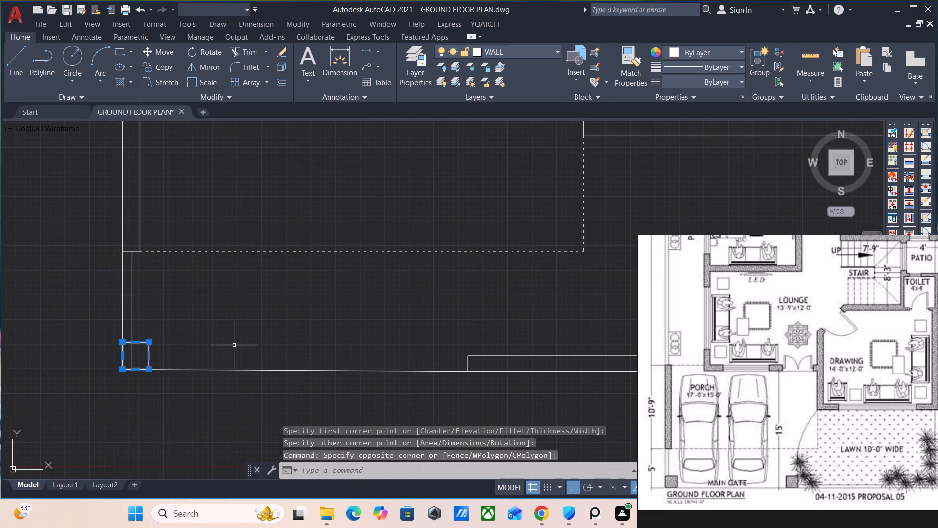
{"action": "type", "text": "CO"}
{"action": "key", "text": "Return"}
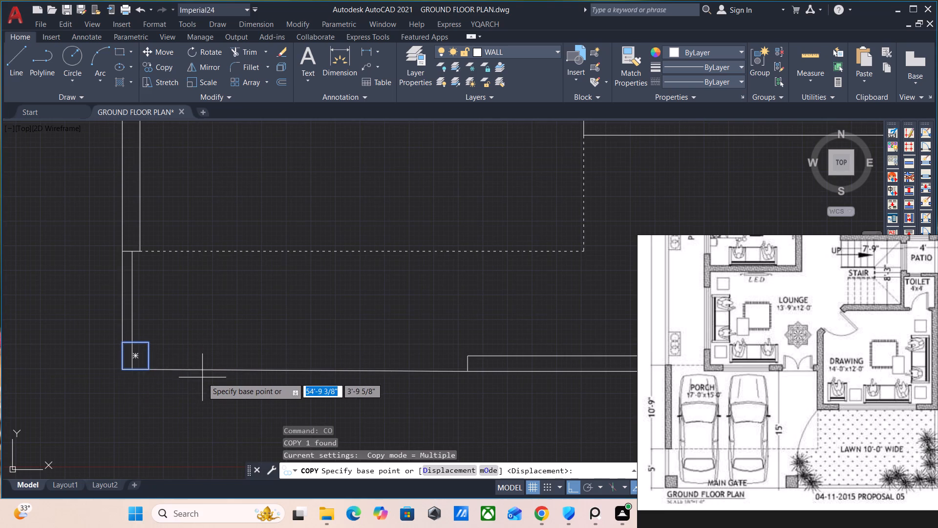
{"action": "middle_click_drag", "start_coordinate": [198, 378], "coordinate": [168, 374]}
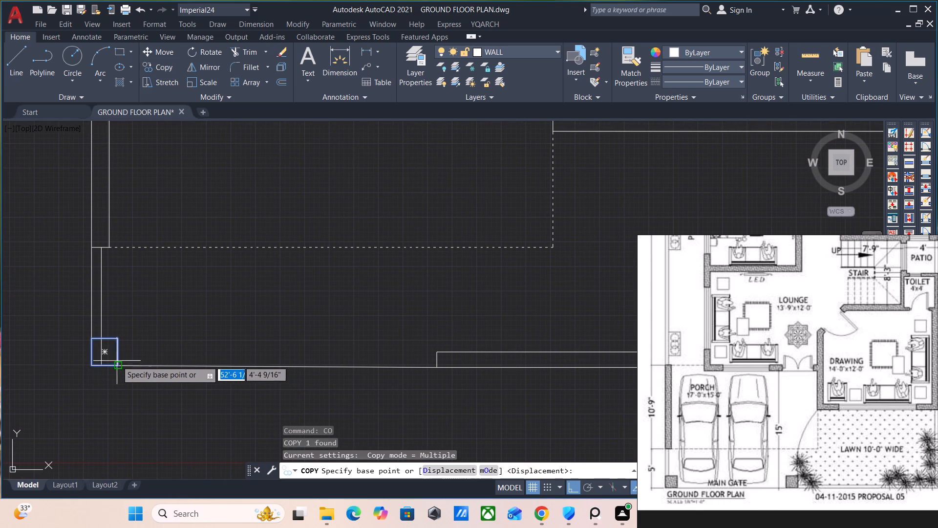
{"action": "left_click", "coordinate": [113, 367]}
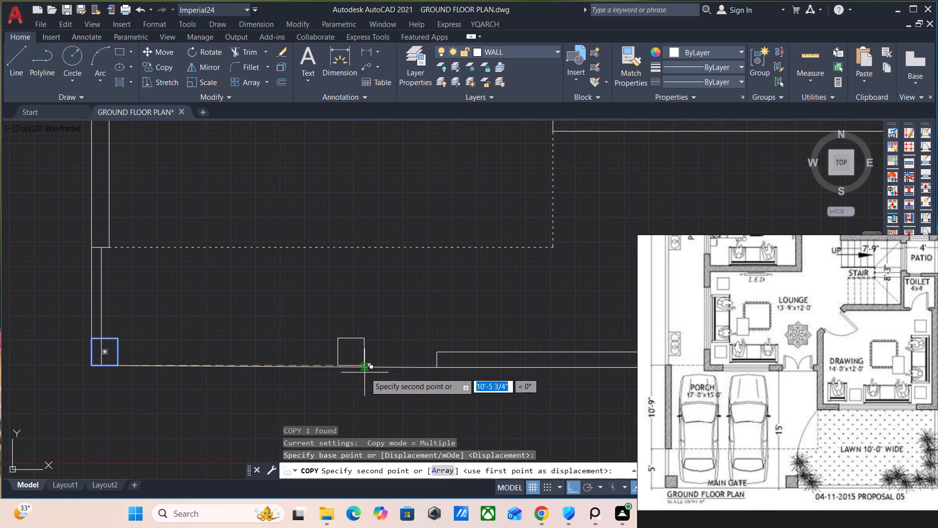
{"action": "left_click", "coordinate": [440, 368]}
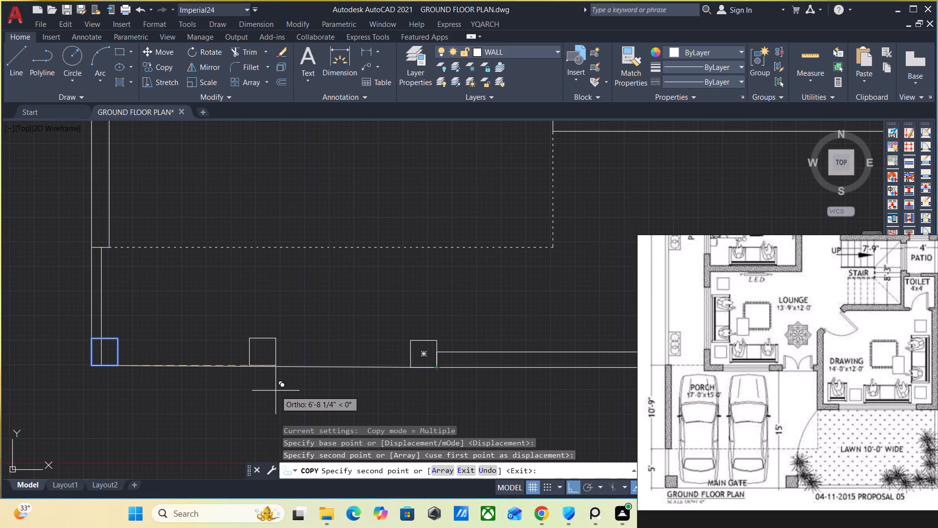
{"action": "key", "text": "Escape"}
Trim the inner side-wall line that runs inside the porch's corner column.
{"action": "scroll", "coordinate": [405, 337], "scroll_direction": "down", "scroll_amount": 2}
{"action": "middle_click_drag", "start_coordinate": [408, 339], "coordinate": [385, 384]}
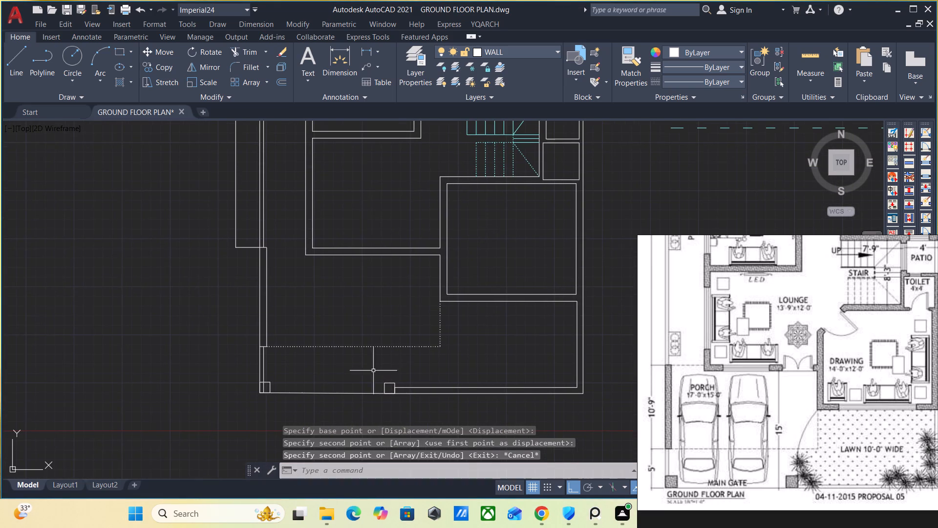
{"action": "scroll", "coordinate": [312, 377], "scroll_direction": "up", "scroll_amount": 1}
{"action": "scroll", "coordinate": [232, 373], "scroll_direction": "up", "scroll_amount": 1}
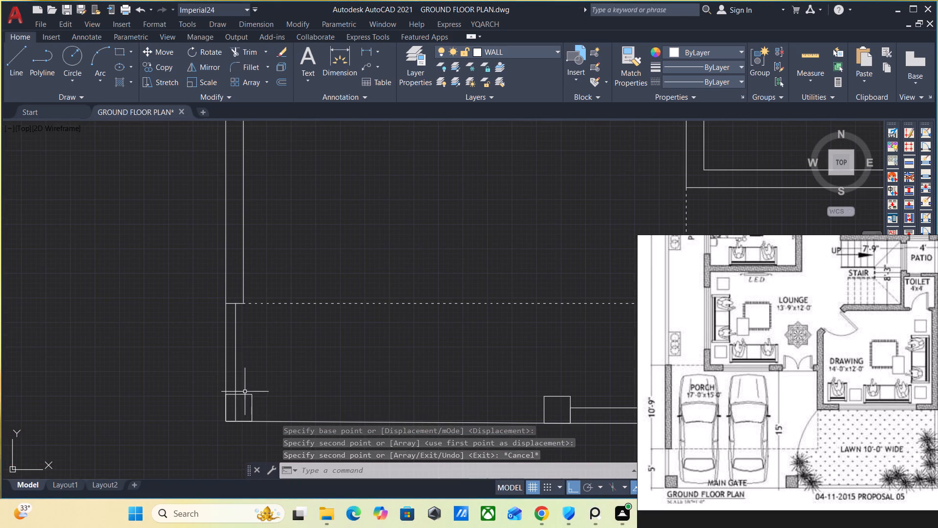
{"action": "type", "text": "TR"}
{"action": "key", "text": "Return"}
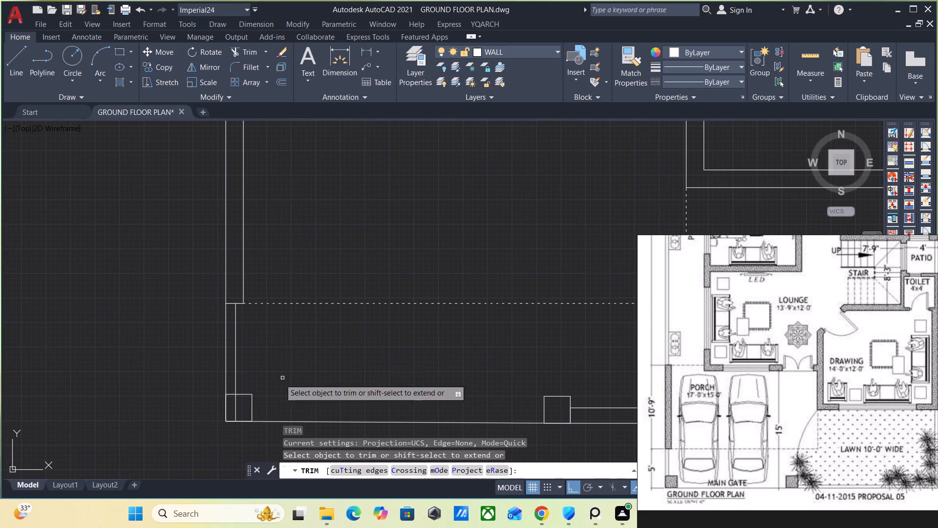
{"action": "left_click", "coordinate": [236, 403]}
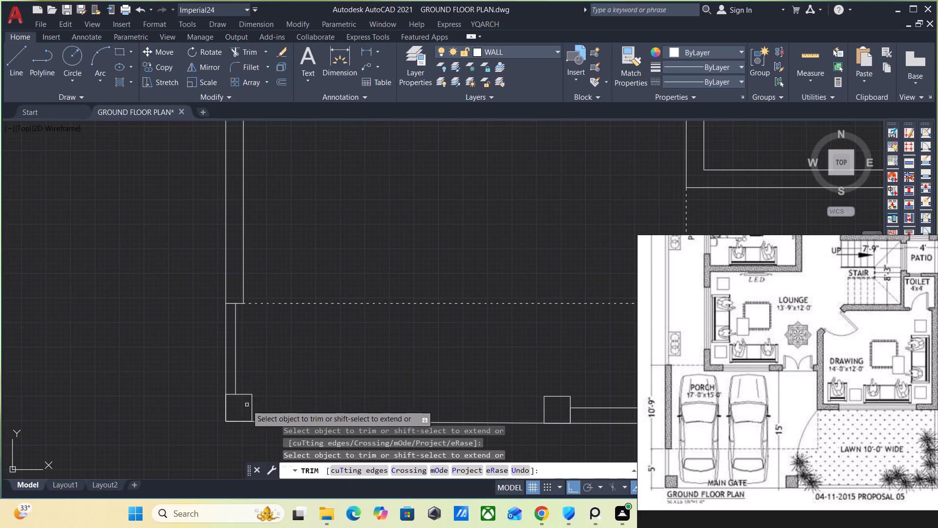
{"action": "key", "text": "Escape"}
Run OVERKILL on the lines around the porch's corner column with the default settings, and save the drawing.
{"action": "key", "text": "o"}
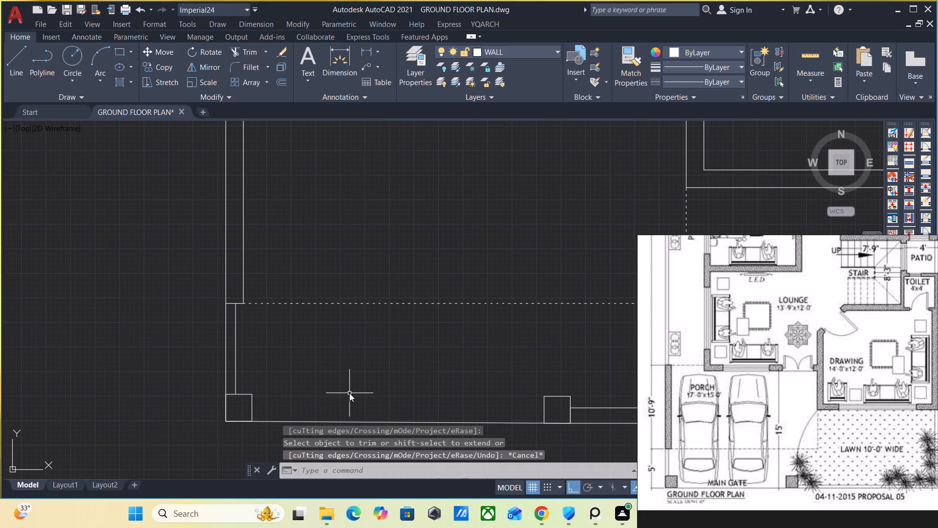
{"action": "type", "text": "VER"}
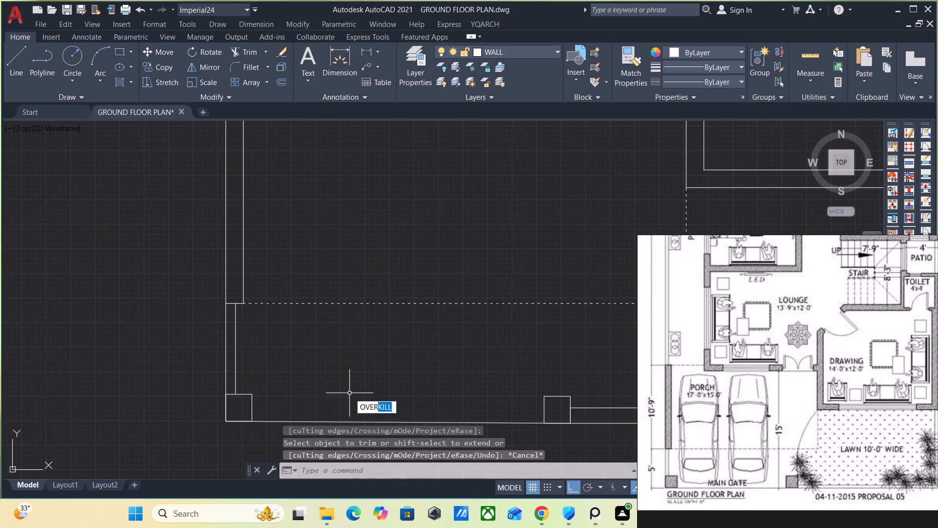
{"action": "left_click", "coordinate": [404, 418]}
{"action": "left_click_drag", "start_coordinate": [331, 437], "coordinate": [318, 423]}
{"action": "left_click", "coordinate": [185, 359]}
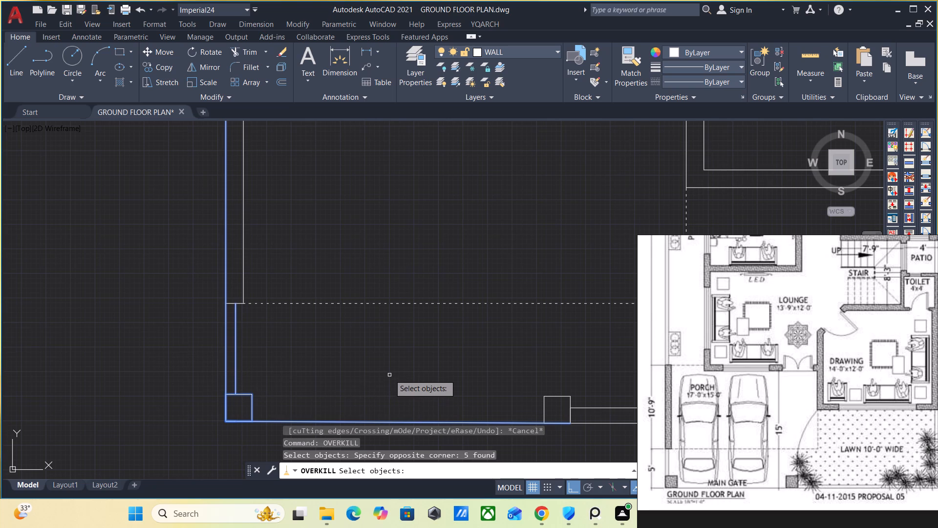
{"action": "key", "text": "Return"}
{"action": "left_click", "coordinate": [455, 361]}
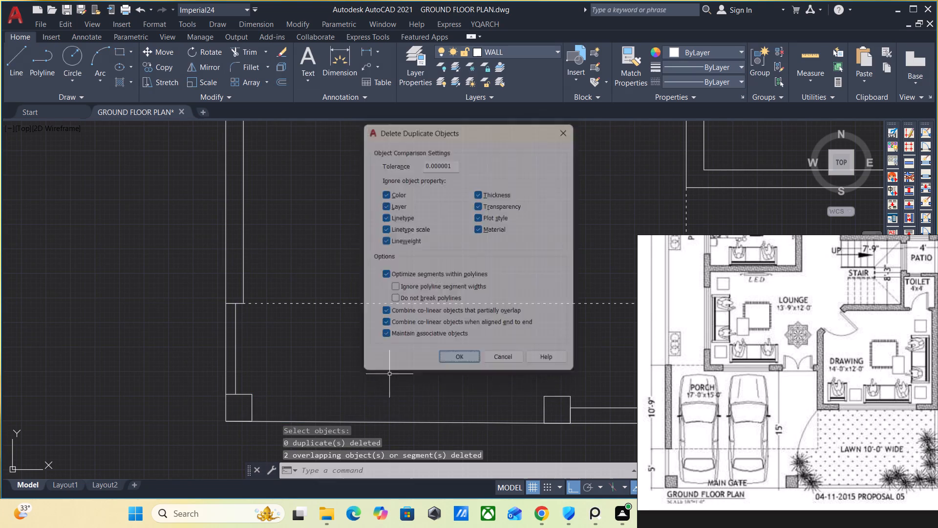
{"action": "key", "text": "ctrl+s"}
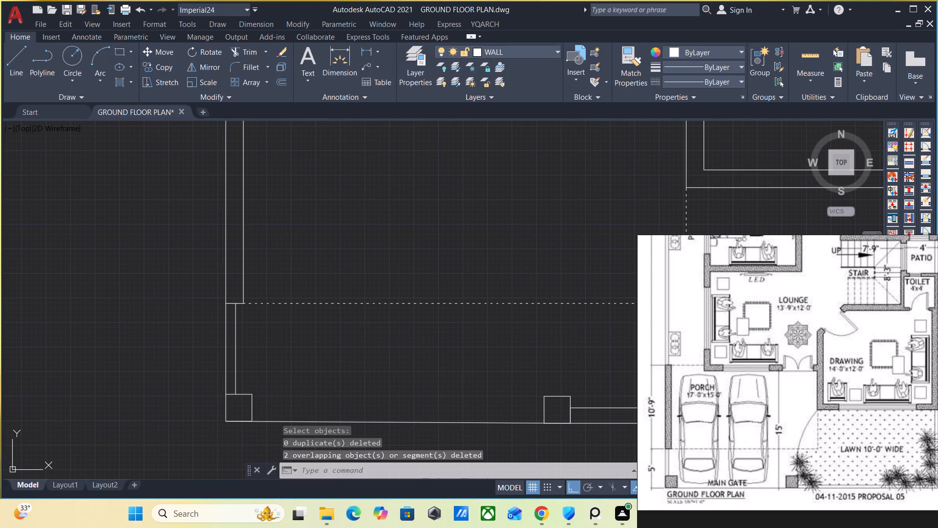
Open the tool palettes, move the reference image clear of them, and insert the Vehicles - Imperial block in the empty space right of the plan.
{"action": "scroll", "coordinate": [440, 379], "scroll_direction": "down", "scroll_amount": 2}
{"action": "middle_click_drag", "start_coordinate": [430, 390], "coordinate": [333, 404]}
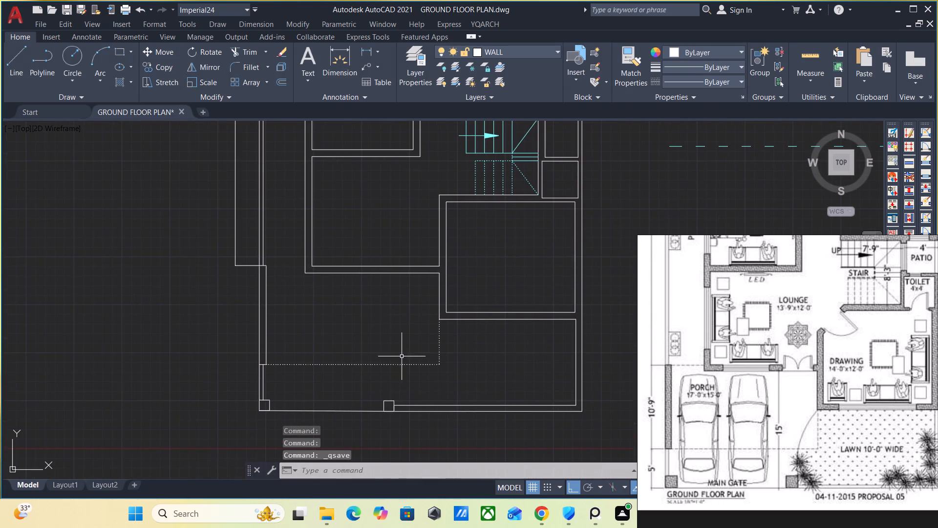
{"action": "scroll", "coordinate": [473, 331], "scroll_direction": "down", "scroll_amount": 1}
{"action": "middle_click_drag", "start_coordinate": [458, 359], "coordinate": [201, 406]}
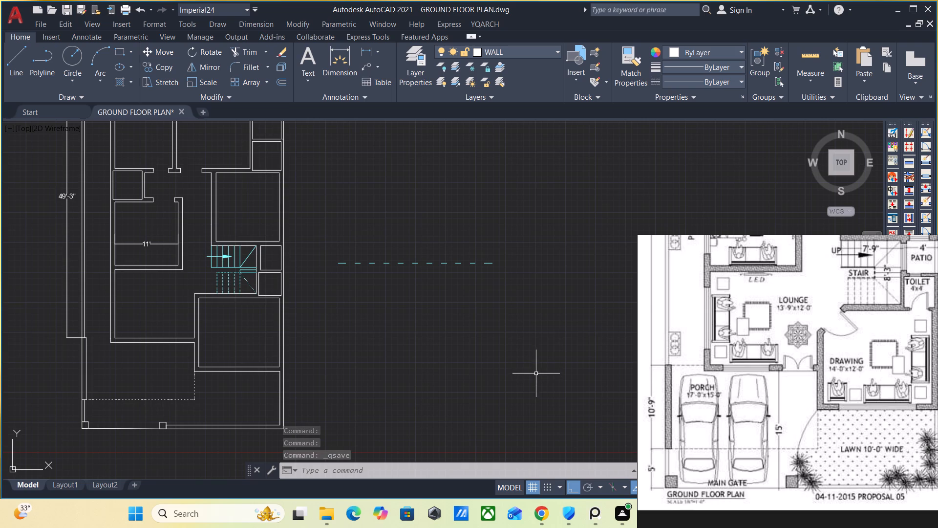
{"action": "key", "text": "t"}
{"action": "key", "text": "p"}
{"action": "key", "text": "Return"}
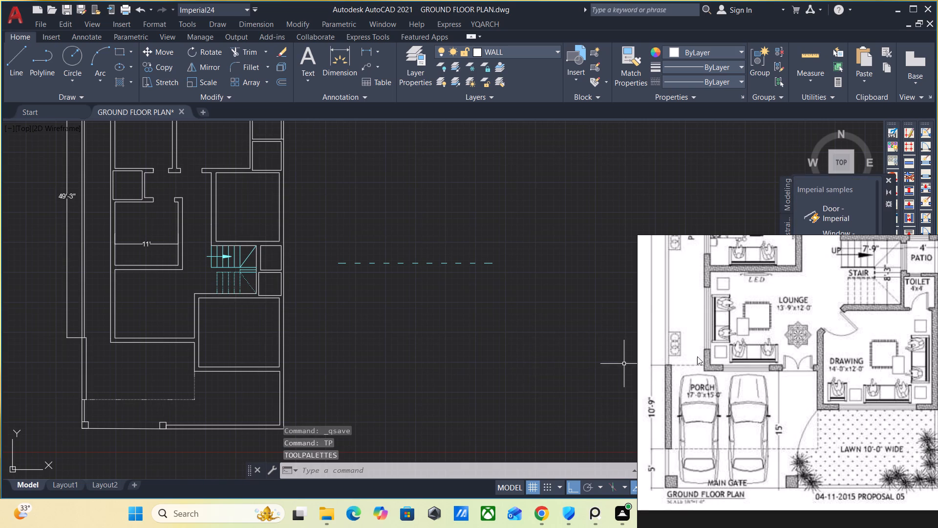
{"action": "right_click_drag", "start_coordinate": [797, 349], "coordinate": [510, 414]}
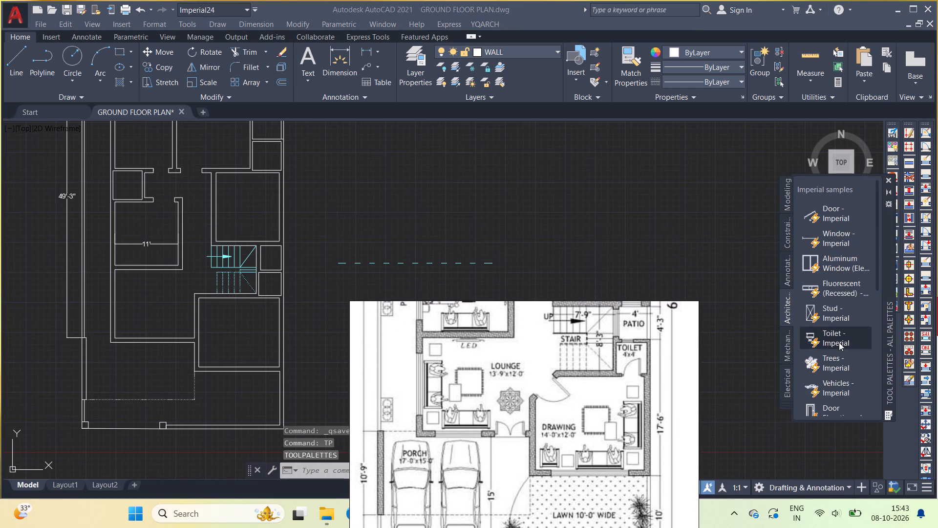
{"action": "left_click", "coordinate": [828, 385]}
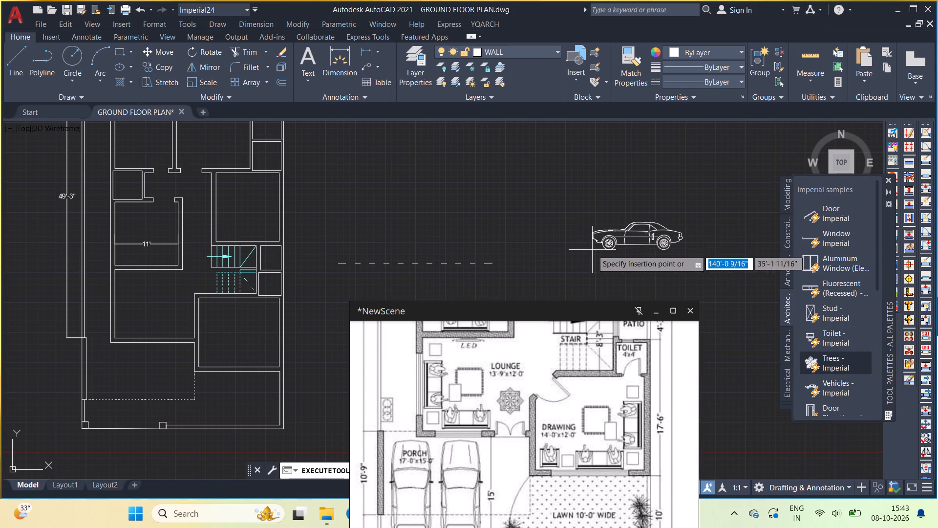
{"action": "left_click", "coordinate": [564, 233]}
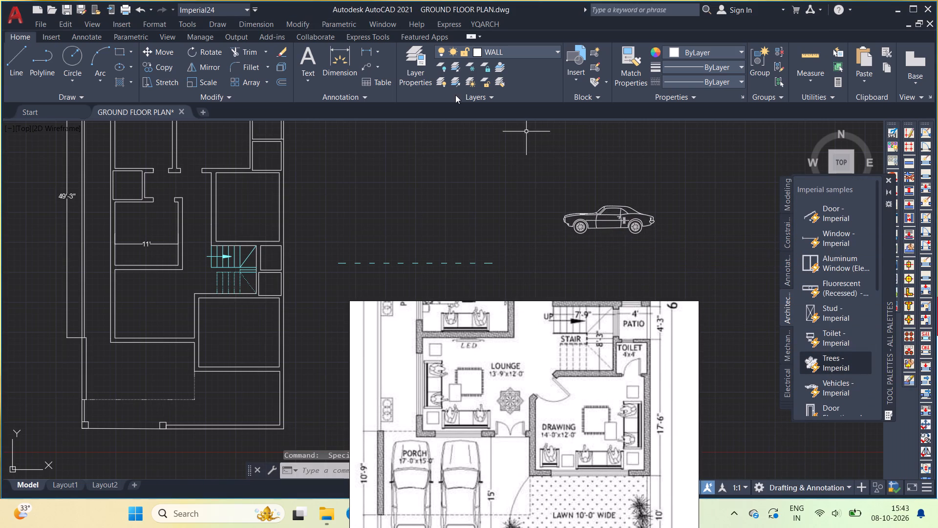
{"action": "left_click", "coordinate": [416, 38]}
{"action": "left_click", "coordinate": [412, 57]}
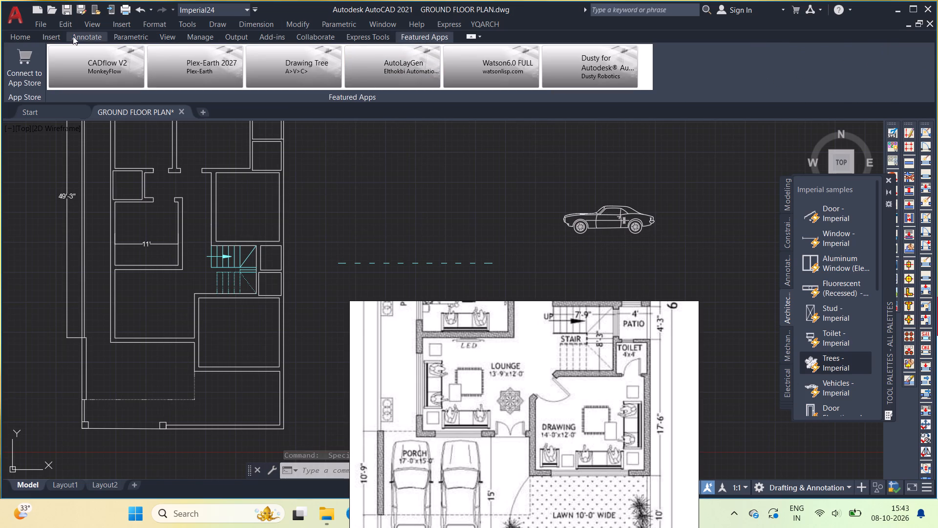
Make the STAIRS layer the current layer.
{"action": "left_click", "coordinate": [44, 25]}
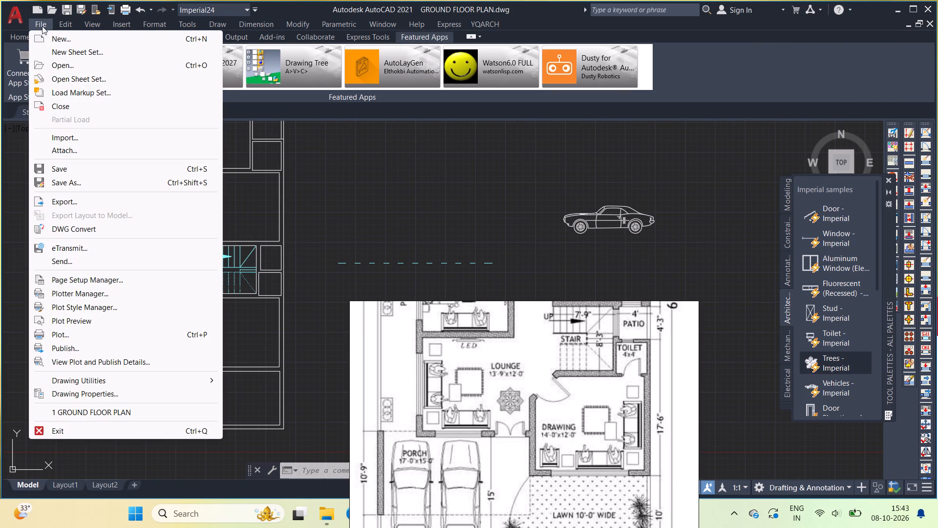
{"action": "left_click", "coordinate": [67, 23]}
{"action": "left_click", "coordinate": [21, 35]}
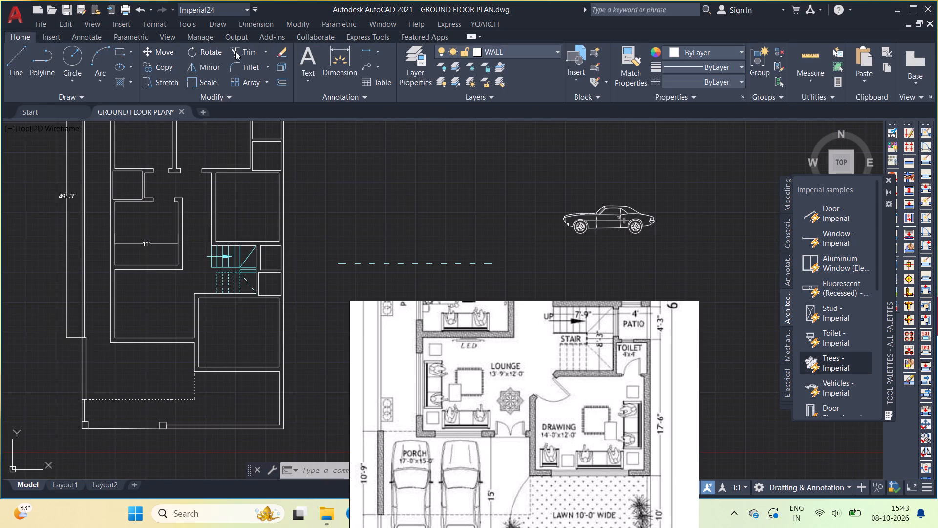
{"action": "left_click", "coordinate": [421, 53]}
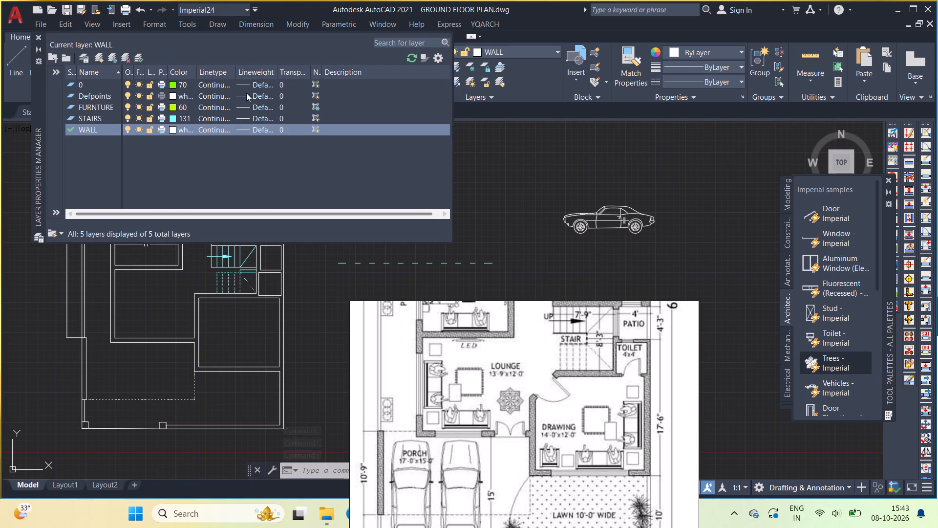
{"action": "left_click", "coordinate": [91, 116]}
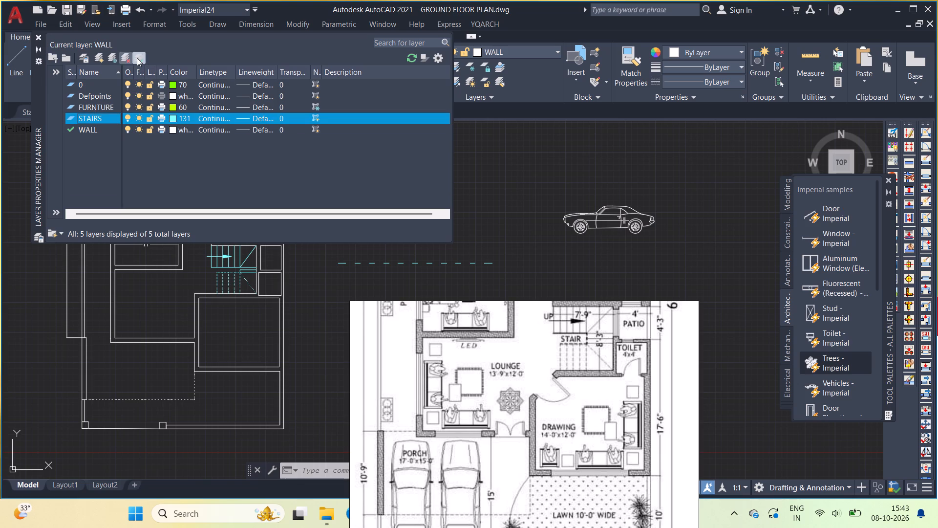
{"action": "left_click", "coordinate": [137, 58]}
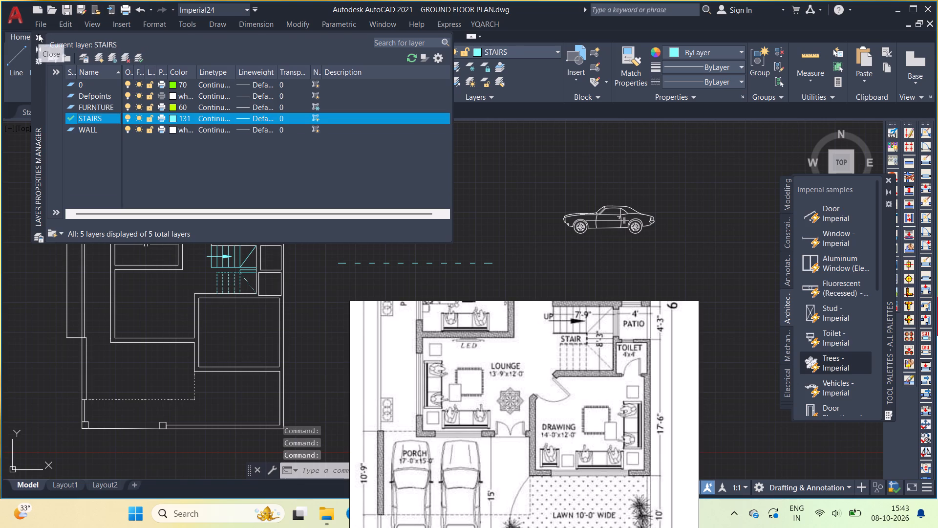
{"action": "left_click", "coordinate": [38, 34]}
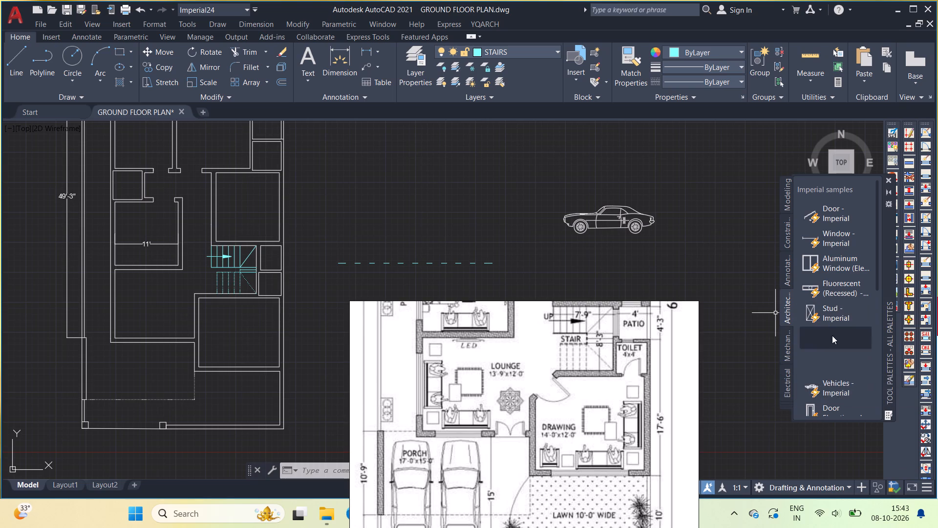
Insert another Vehicles - Imperial block in the porch and move the reference image clear of the front of the plan.
{"action": "left_click", "coordinate": [841, 384]}
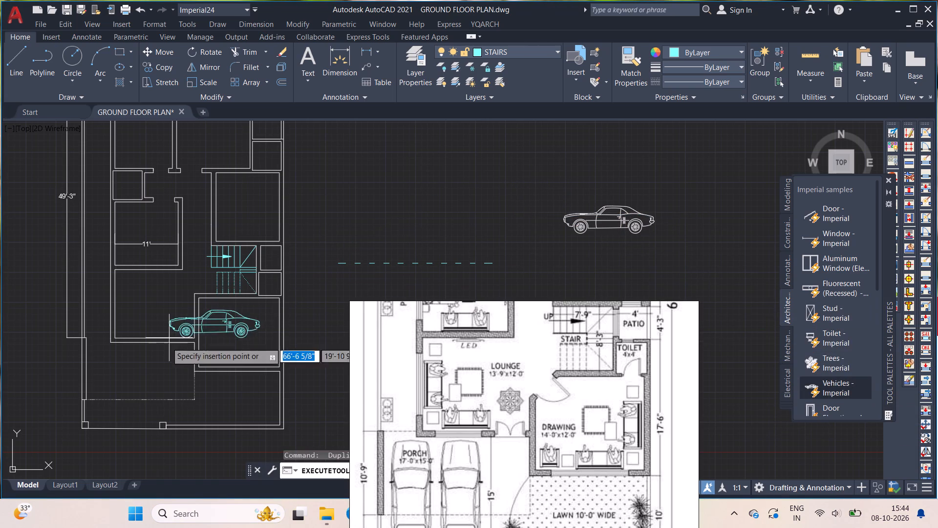
{"action": "left_click", "coordinate": [97, 385]}
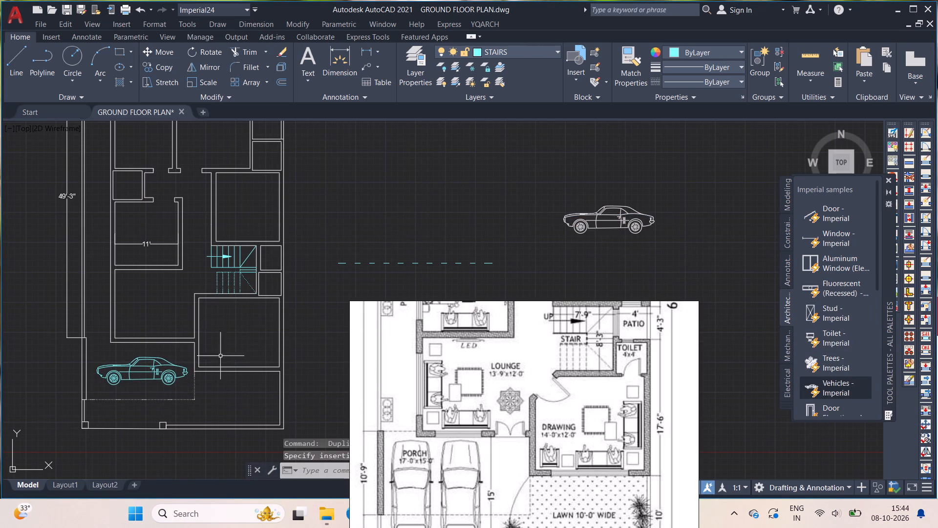
{"action": "scroll", "coordinate": [324, 416], "scroll_direction": "up", "scroll_amount": 1}
{"action": "middle_click_drag", "start_coordinate": [325, 374], "coordinate": [561, 368]}
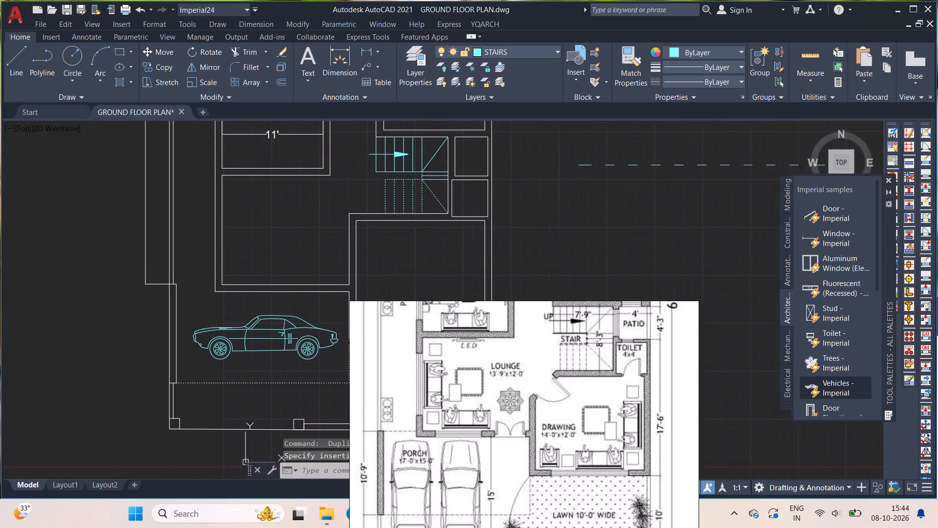
{"action": "middle_click_drag", "start_coordinate": [561, 368], "coordinate": [604, 360]}
{"action": "right_click_drag", "start_coordinate": [565, 463], "coordinate": [845, 331]}
Switch the porch vehicle block to the Sports Car (Top) view.
{"action": "scroll", "coordinate": [430, 341], "scroll_direction": "up", "scroll_amount": 1}
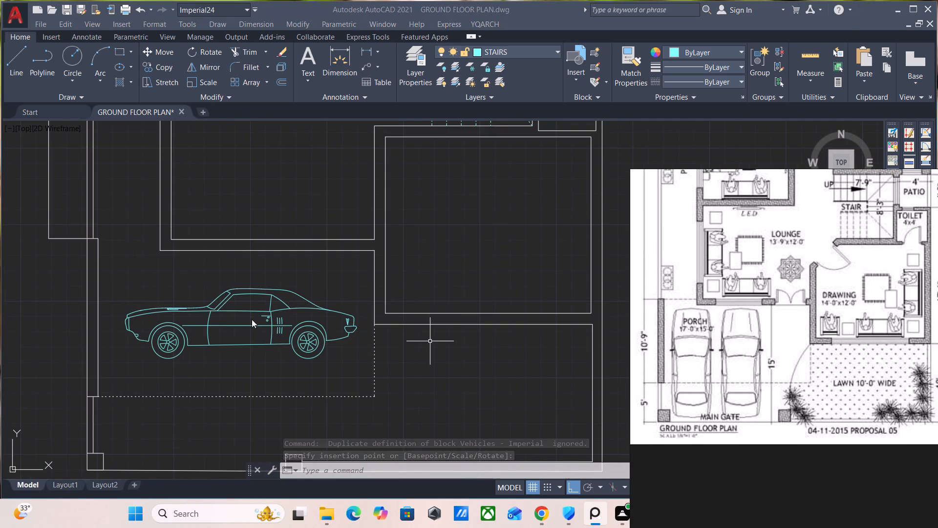
{"action": "left_click", "coordinate": [252, 319]}
{"action": "left_click", "coordinate": [274, 324]}
{"action": "left_click", "coordinate": [273, 324]}
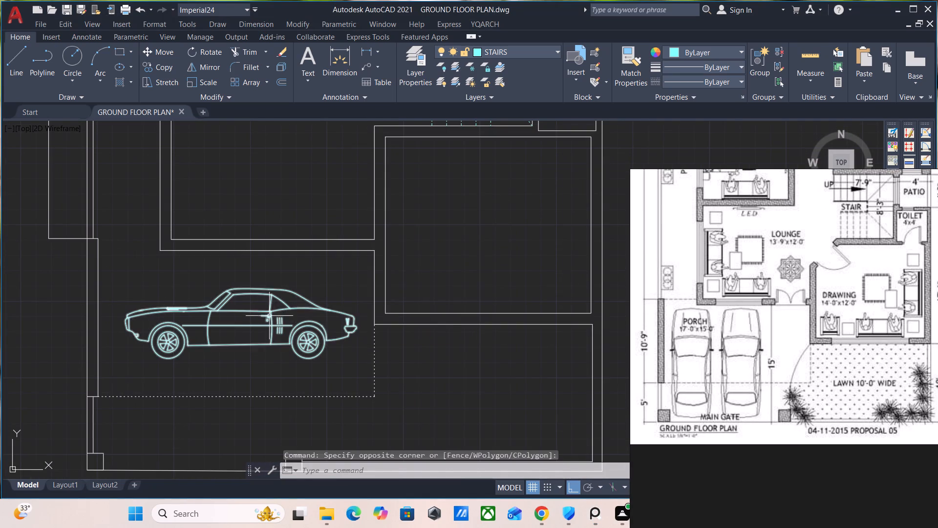
{"action": "left_click", "coordinate": [269, 311]}
{"action": "left_click", "coordinate": [113, 374]}
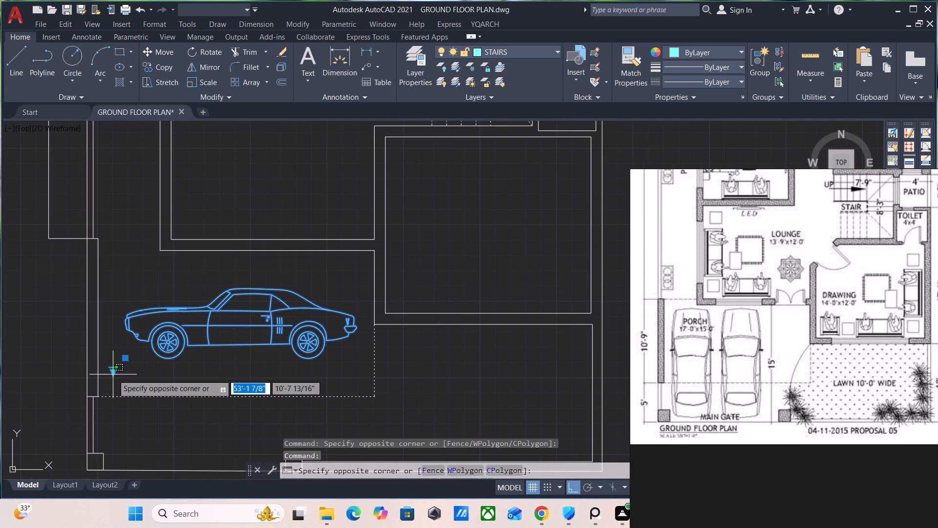
{"action": "left_click", "coordinate": [109, 370]}
{"action": "left_click", "coordinate": [113, 370]}
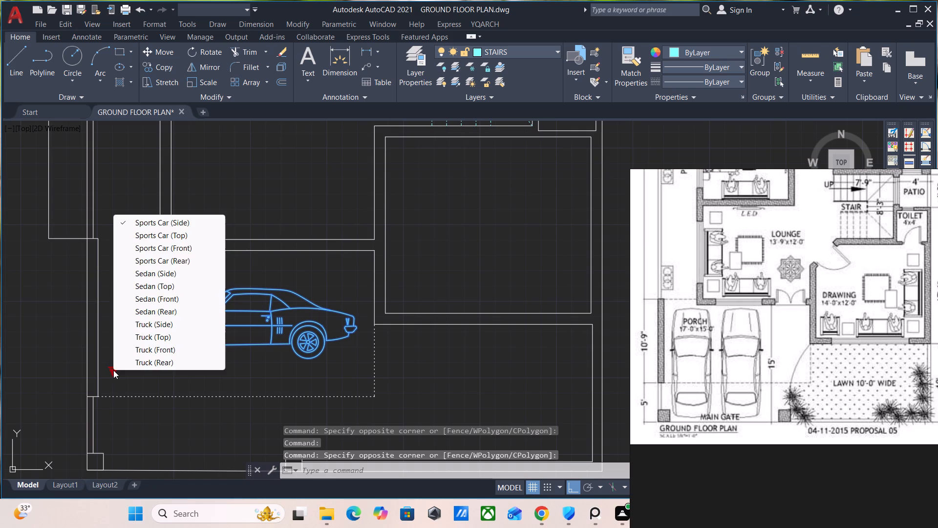
{"action": "left_click", "coordinate": [172, 235]}
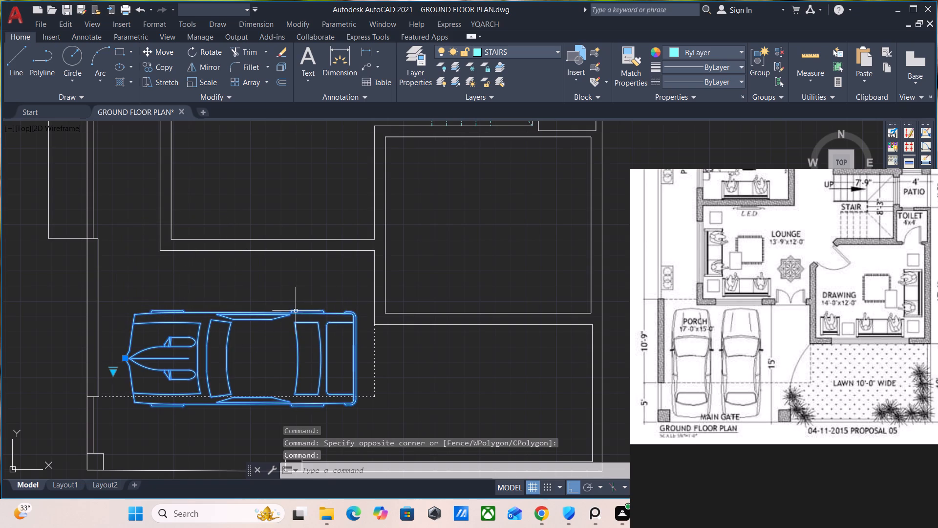
Rotate the porch car a quarter turn clockwise about the midpoint of its rear so its front points into the house.
{"action": "left_click", "coordinate": [288, 313]}
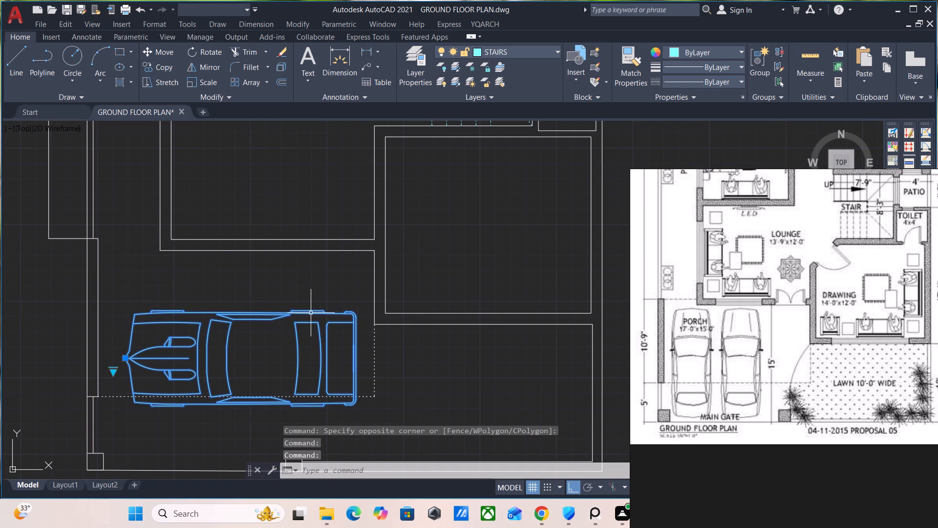
{"action": "key", "text": "r"}
{"action": "key", "text": "o"}
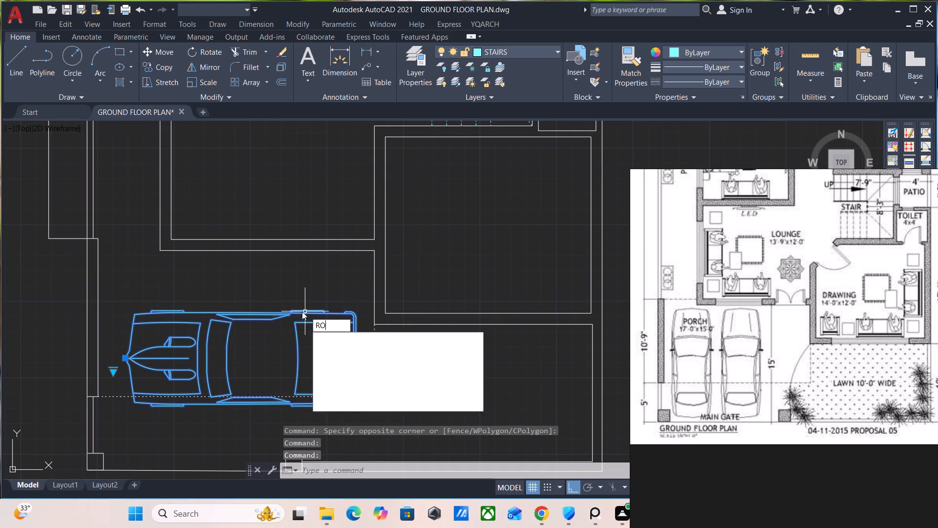
{"action": "key", "text": "Return"}
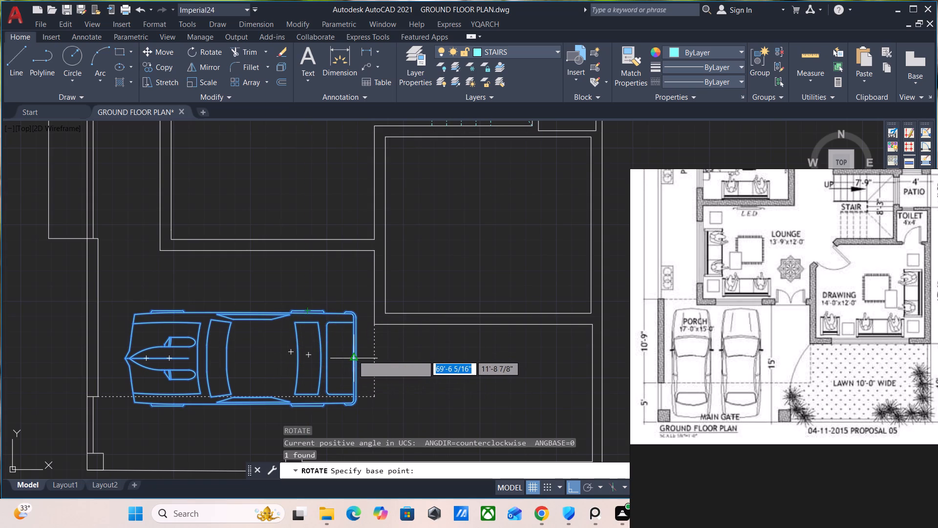
{"action": "left_click", "coordinate": [355, 355]}
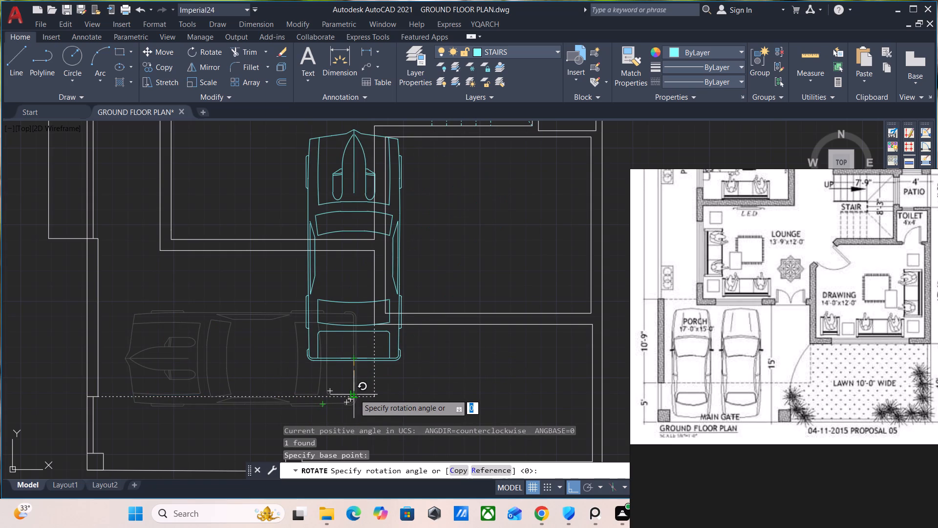
{"action": "left_click", "coordinate": [353, 395]}
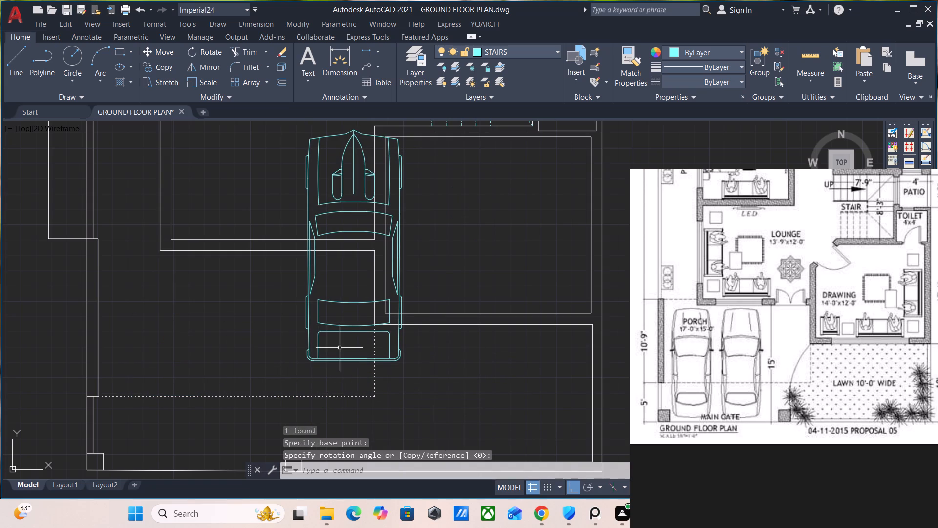
Move the car with Ortho off beside the porch's outer side wall, its rear just inside the front boundary next to the corner column.
{"action": "left_click", "coordinate": [343, 326]}
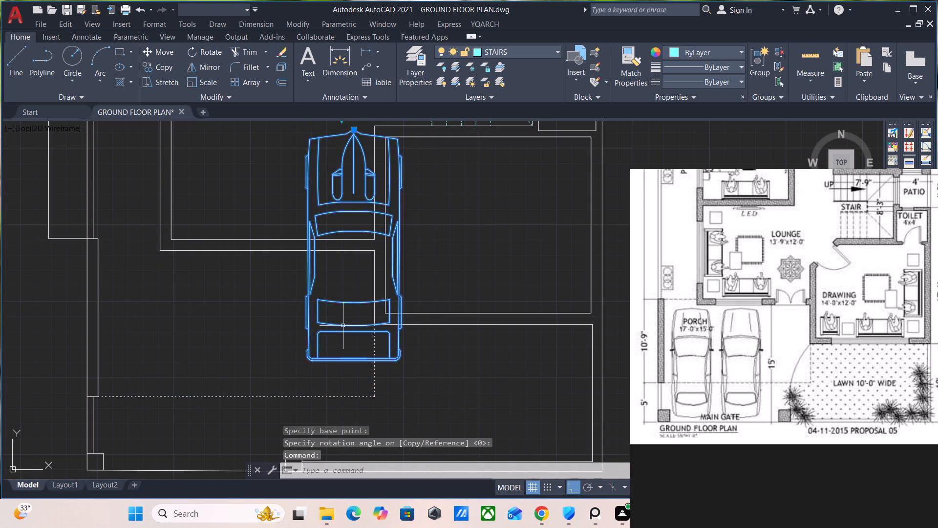
{"action": "key", "text": "m"}
{"action": "key", "text": "Return"}
{"action": "left_click", "coordinate": [326, 360]}
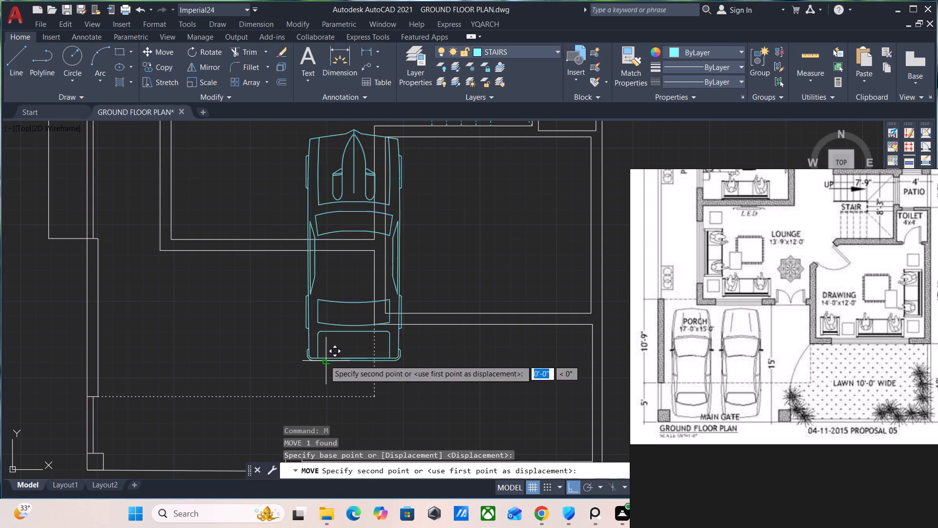
{"action": "scroll", "coordinate": [214, 403], "scroll_direction": "down", "scroll_amount": 1}
{"action": "middle_click_drag", "start_coordinate": [218, 396], "coordinate": [258, 315]}
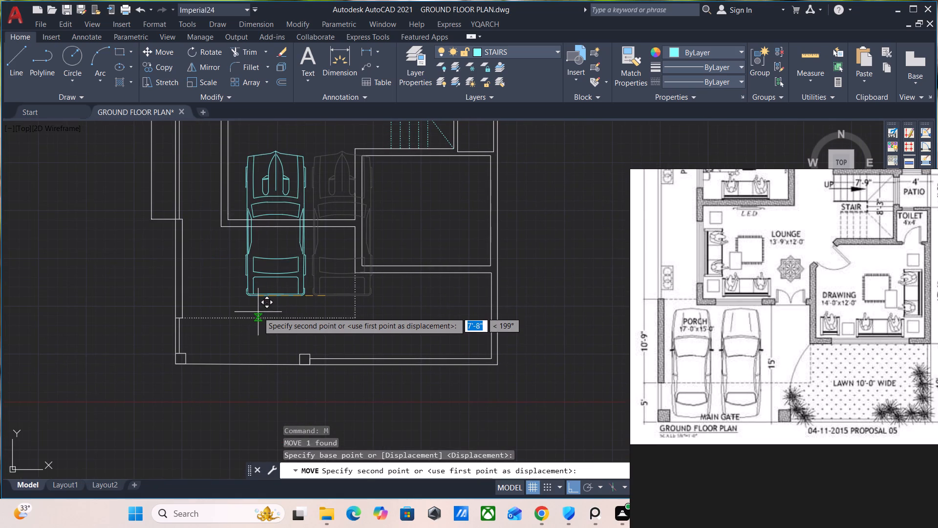
{"action": "key", "text": "F8"}
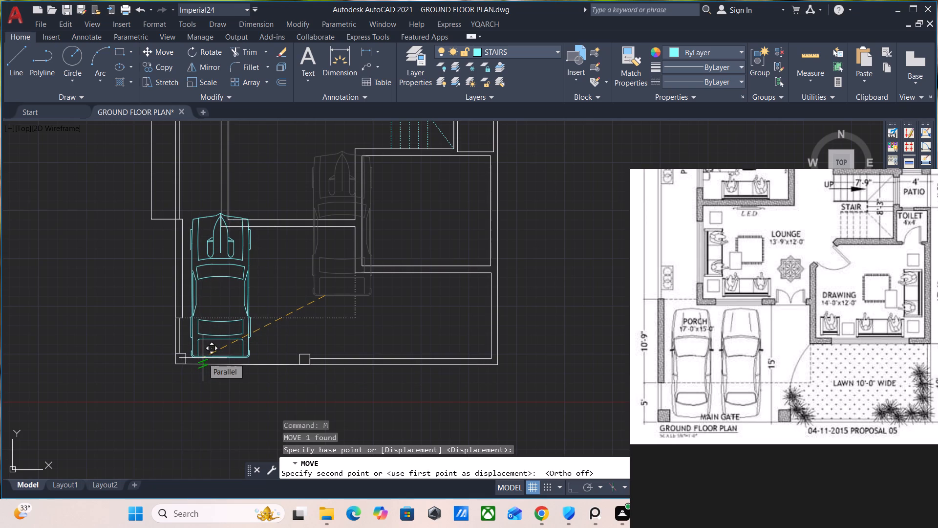
{"action": "left_click", "coordinate": [203, 358]}
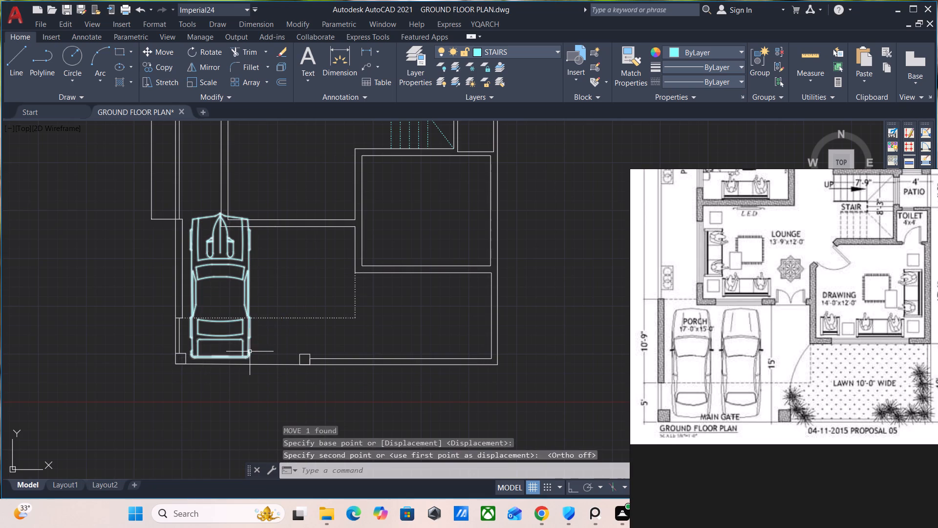
Scale the car down to about 7/8 of its size from its rear corner nearest the corner column.
{"action": "left_click", "coordinate": [245, 350]}
{"action": "left_click", "coordinate": [236, 338]}
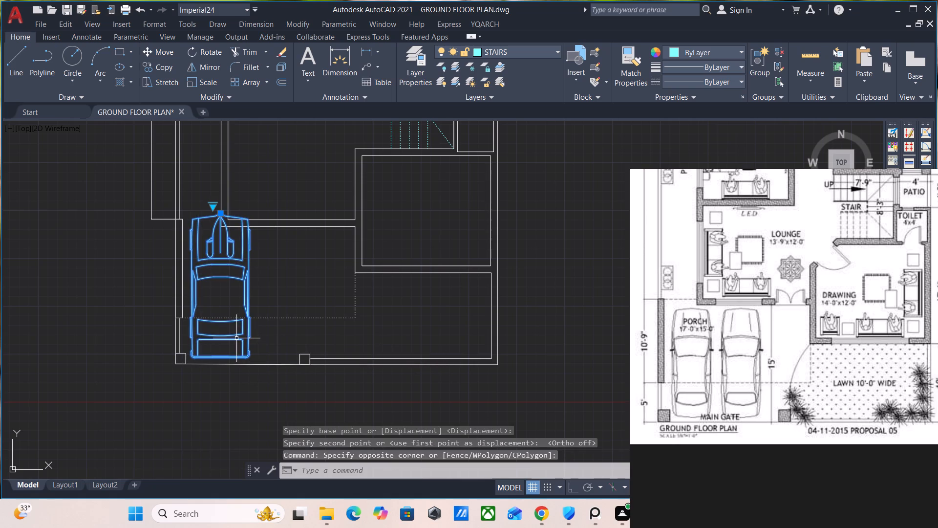
{"action": "key", "text": "s"}
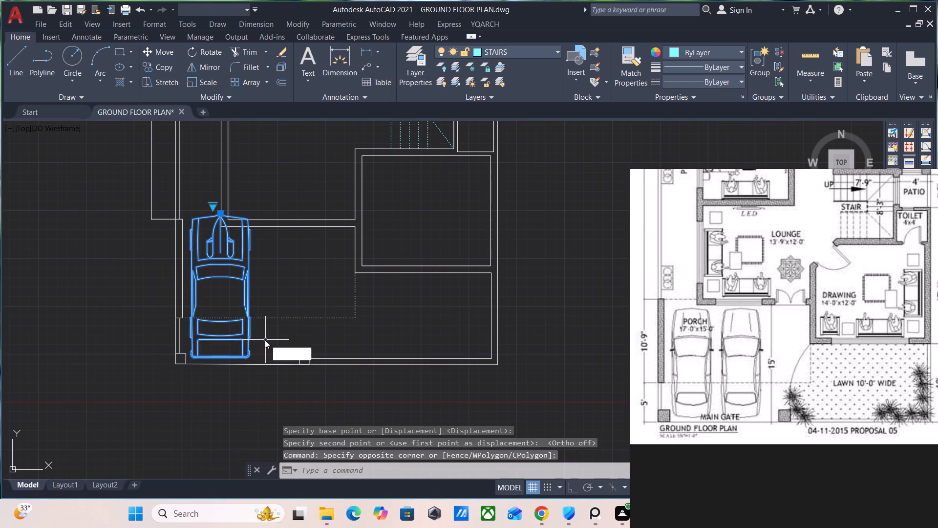
{"action": "key", "text": "c"}
{"action": "key", "text": "Return"}
{"action": "scroll", "coordinate": [196, 365], "scroll_direction": "up", "scroll_amount": 2}
{"action": "left_click", "coordinate": [183, 346]}
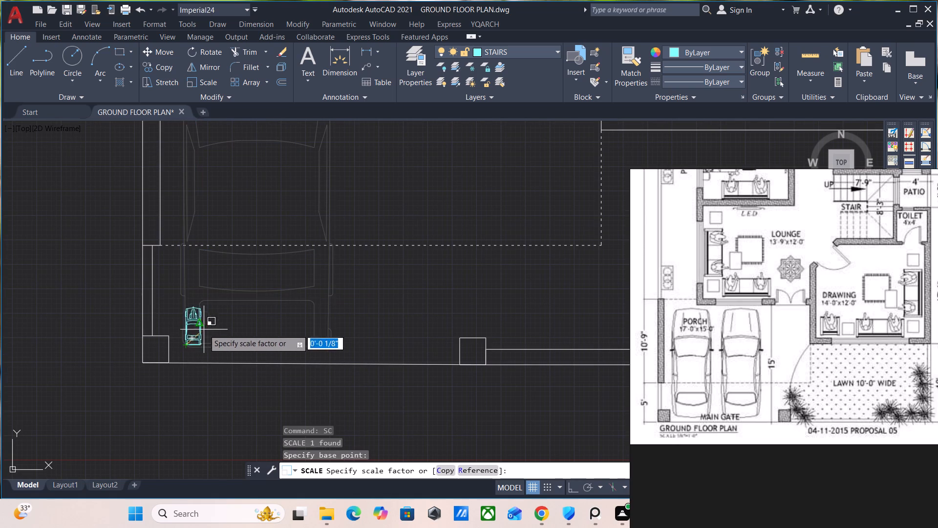
{"action": "scroll", "coordinate": [264, 258], "scroll_direction": "down", "scroll_amount": 1}
{"action": "middle_click_drag", "start_coordinate": [273, 213], "coordinate": [271, 216]}
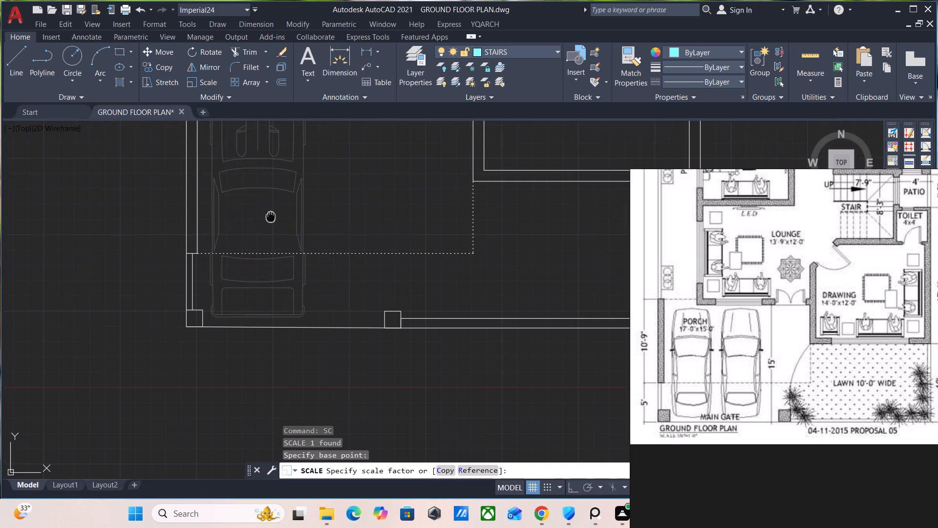
{"action": "middle_click_drag", "start_coordinate": [271, 216], "coordinate": [251, 321]}
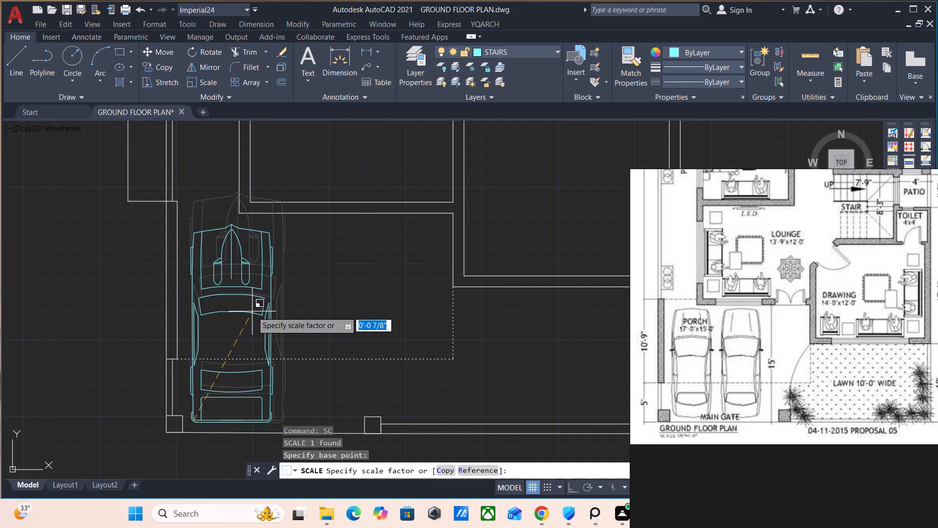
{"action": "left_click", "coordinate": [252, 311]}
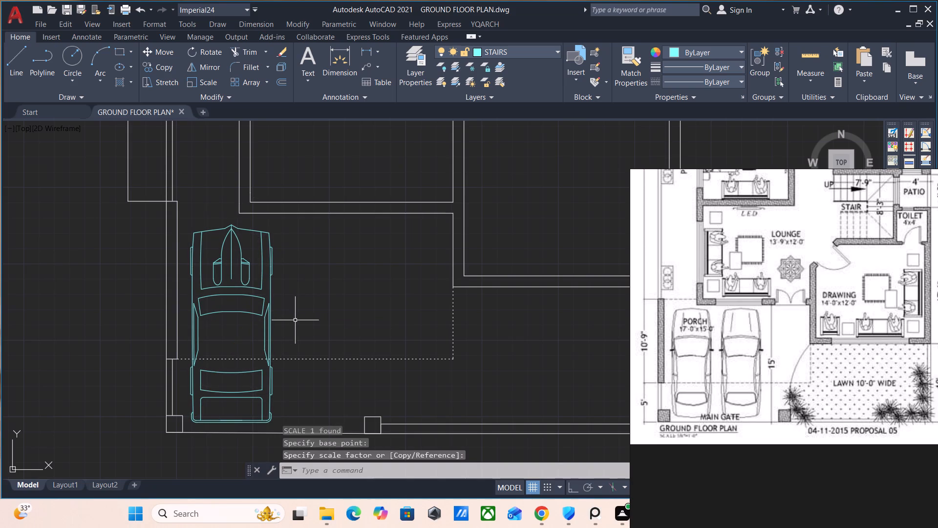
Copy the car from its rear midpoint about 7'-1" horizontally toward the second gate column, forming a second parked car in the porch.
{"action": "left_click", "coordinate": [264, 310]}
{"action": "key", "text": "c"}
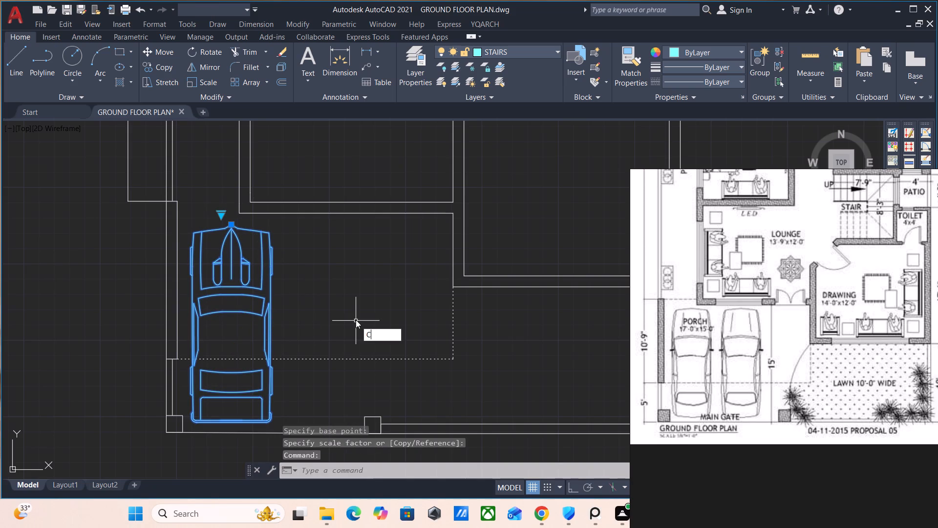
{"action": "key", "text": "o"}
{"action": "key", "text": "Return"}
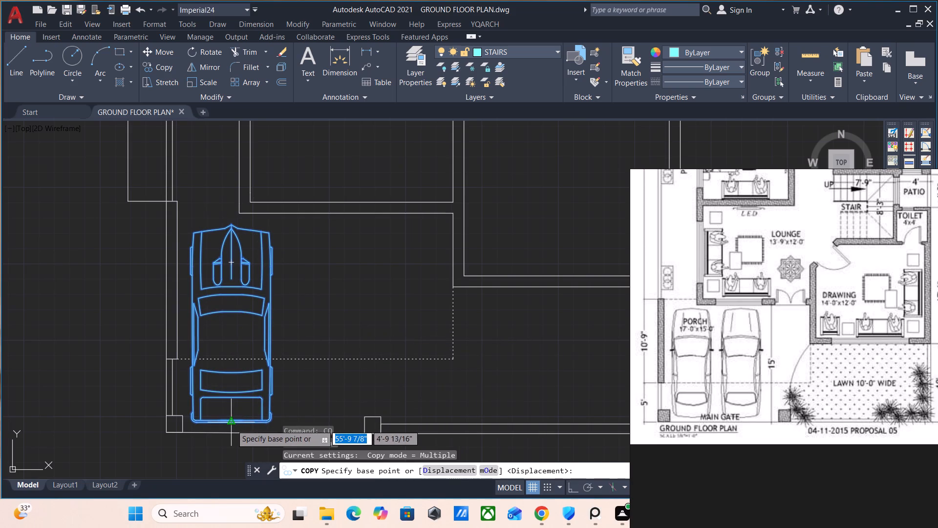
{"action": "left_click", "coordinate": [232, 425]}
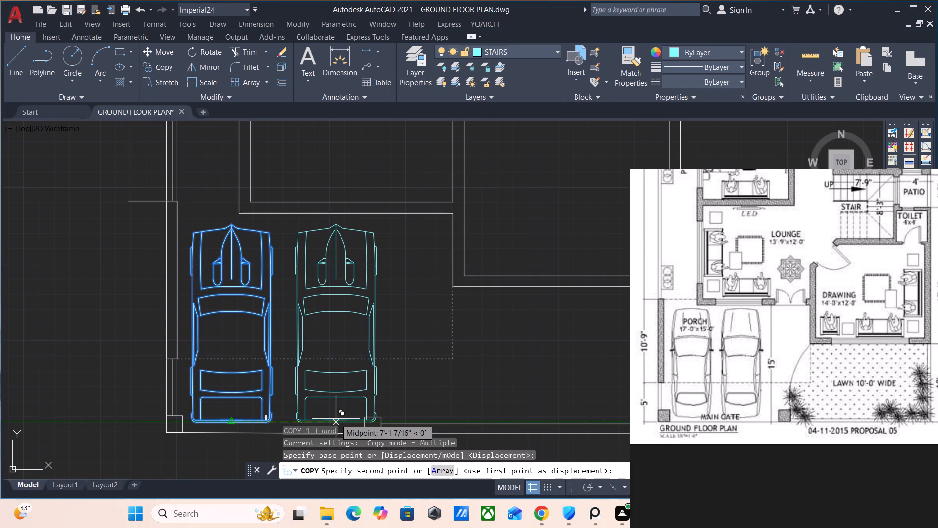
{"action": "left_click", "coordinate": [336, 419]}
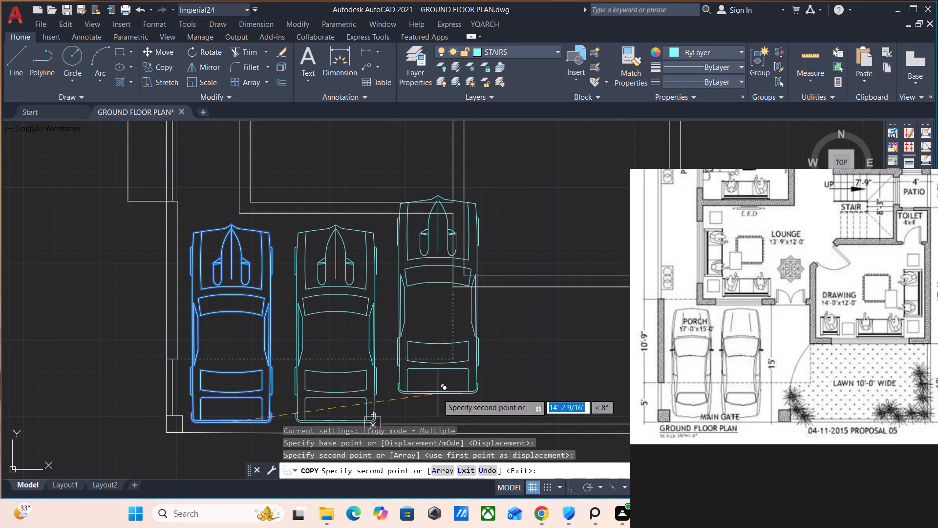
{"action": "key", "text": "Escape"}
{"action": "scroll", "coordinate": [460, 361], "scroll_direction": "down", "scroll_amount": 2}
{"action": "middle_click_drag", "start_coordinate": [440, 381], "coordinate": [351, 389]}
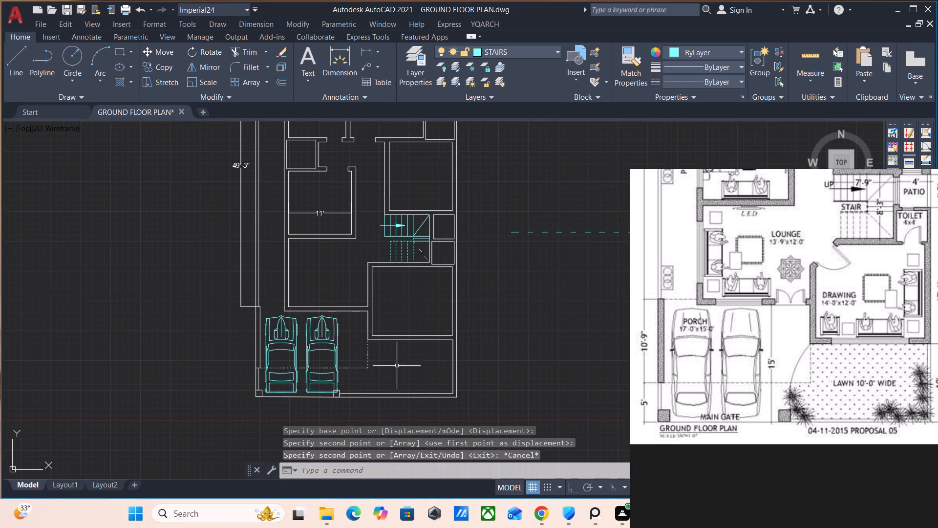
Save the ground floor plan drawing.
{"action": "key", "text": "ctrl+s"}
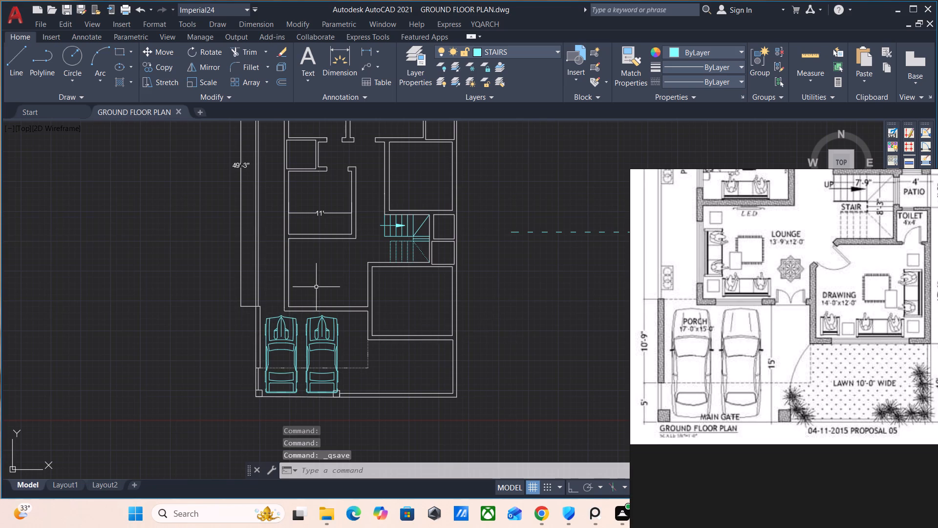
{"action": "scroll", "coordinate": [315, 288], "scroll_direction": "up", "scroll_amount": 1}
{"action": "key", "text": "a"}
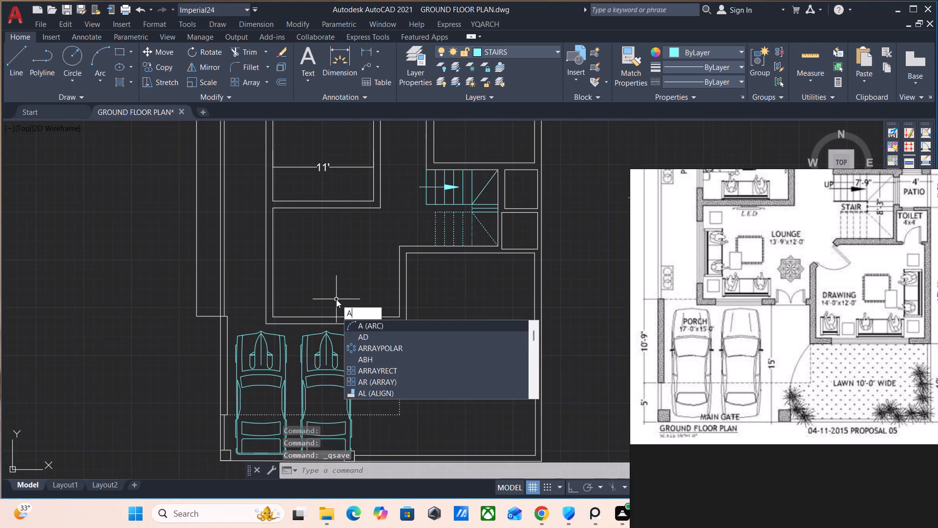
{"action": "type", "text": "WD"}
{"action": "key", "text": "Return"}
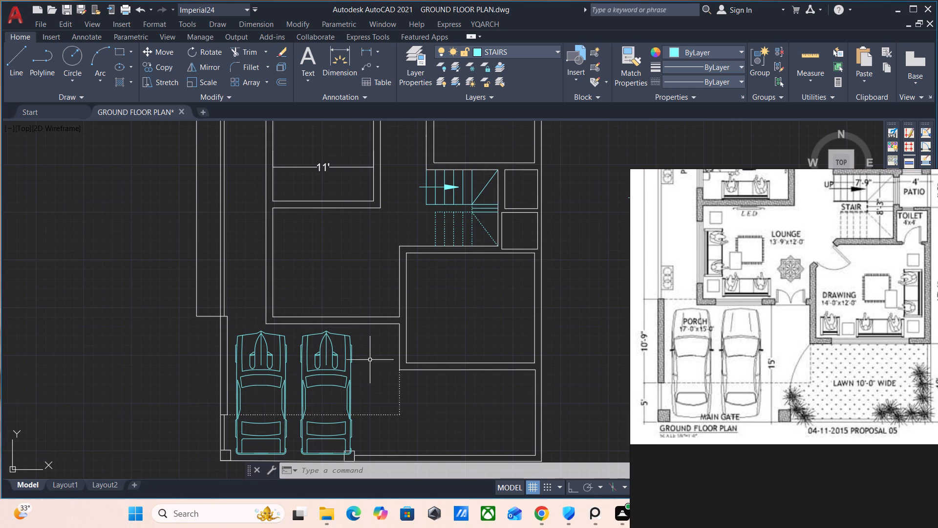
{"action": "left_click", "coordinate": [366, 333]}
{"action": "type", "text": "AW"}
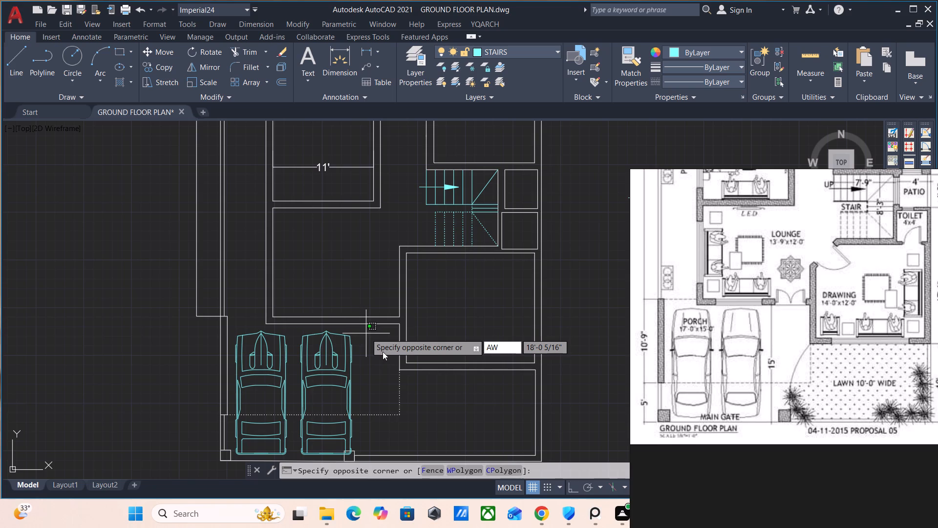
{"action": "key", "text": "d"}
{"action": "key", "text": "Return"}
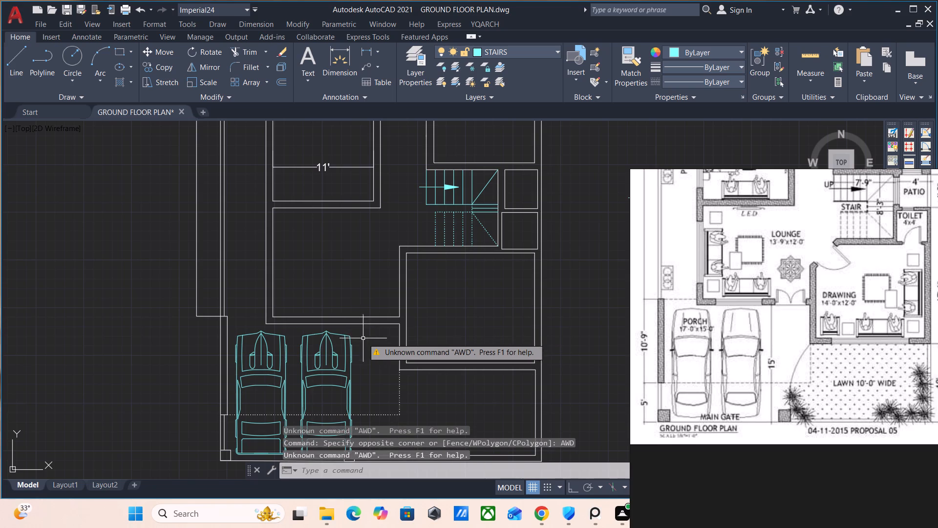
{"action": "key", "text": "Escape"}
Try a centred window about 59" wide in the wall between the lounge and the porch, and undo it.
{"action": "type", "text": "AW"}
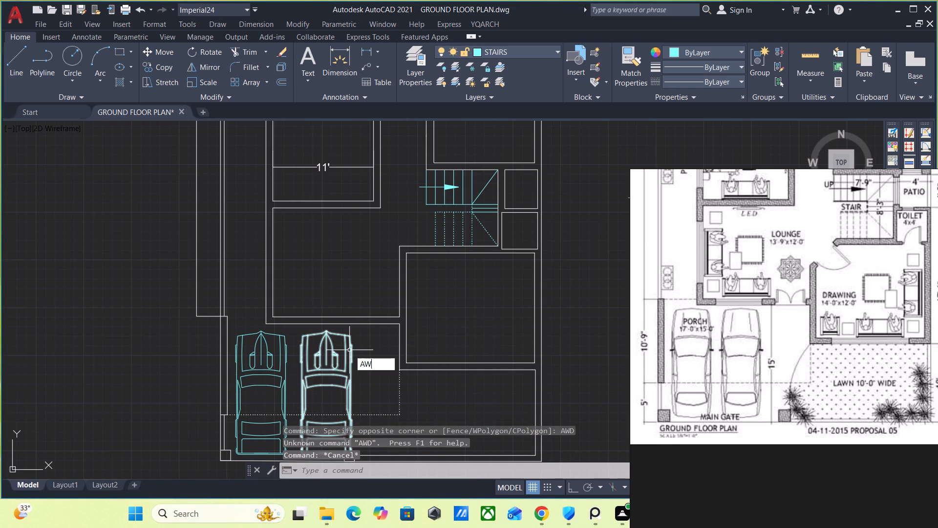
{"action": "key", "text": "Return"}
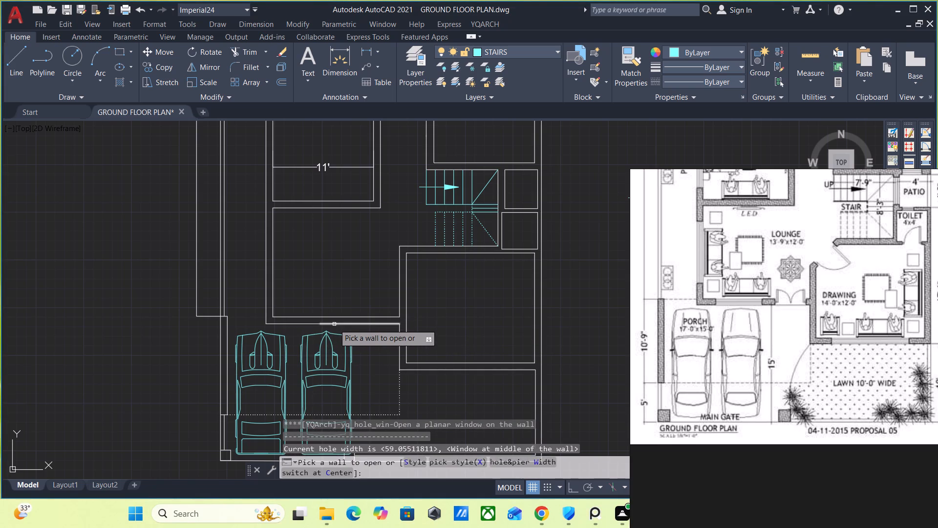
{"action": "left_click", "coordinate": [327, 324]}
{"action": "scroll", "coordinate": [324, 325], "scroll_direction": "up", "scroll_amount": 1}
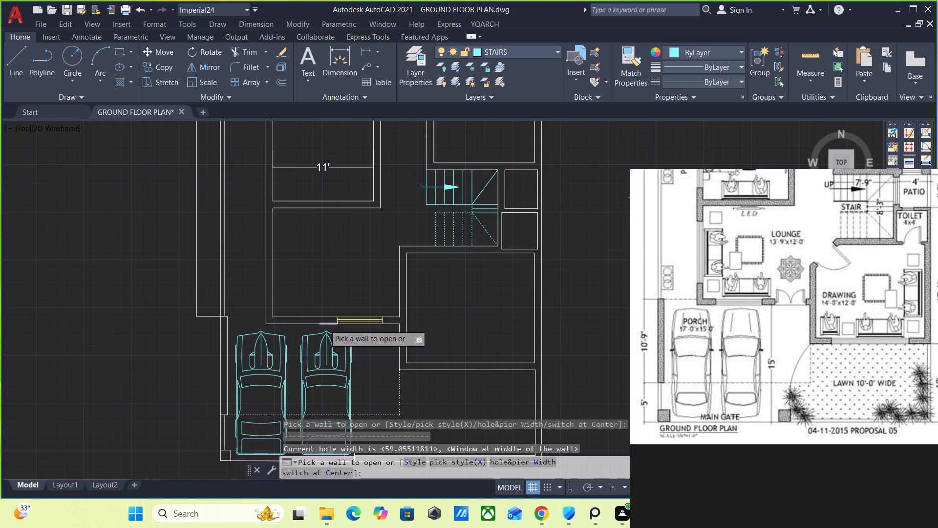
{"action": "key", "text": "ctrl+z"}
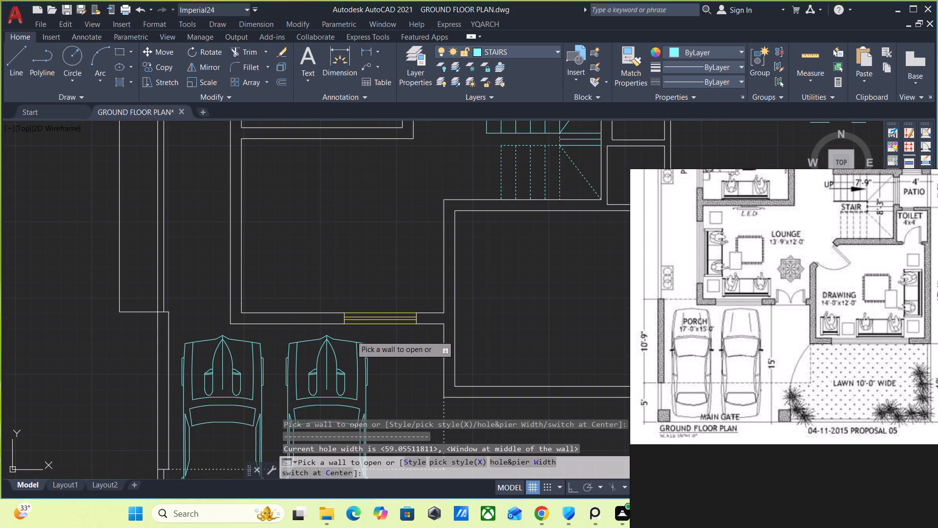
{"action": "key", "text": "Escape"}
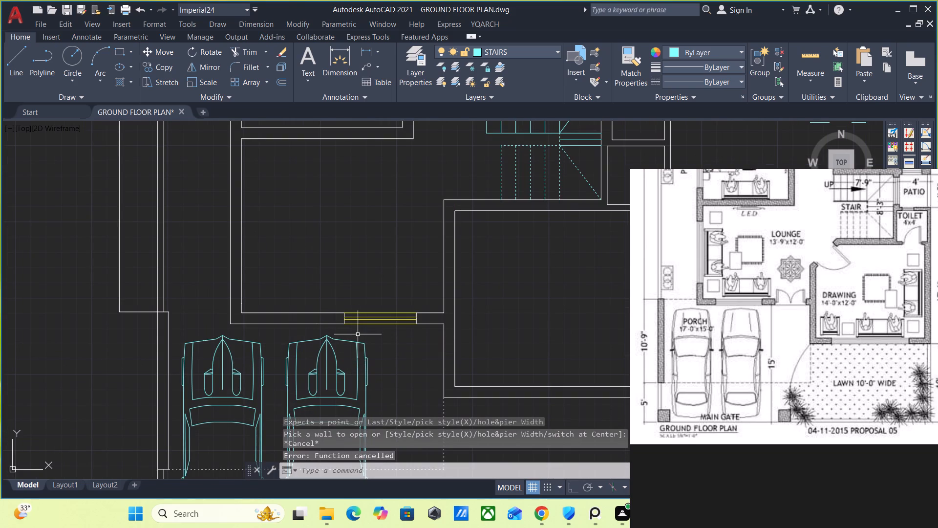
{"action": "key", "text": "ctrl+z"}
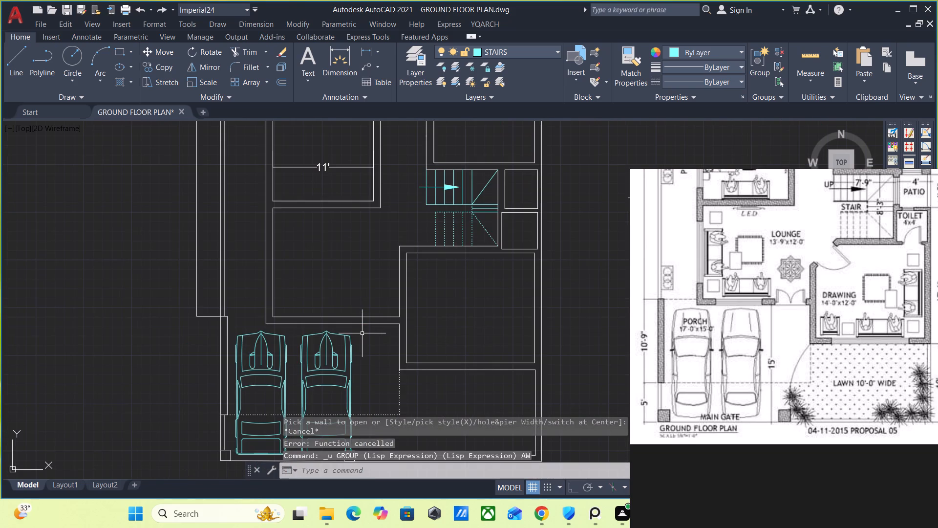
Start the YQArch wall-window tool (AW) and switch it from centred placement to placement by pier length.
{"action": "scroll", "coordinate": [351, 333], "scroll_direction": "up", "scroll_amount": 2}
{"action": "type", "text": "AWD"}
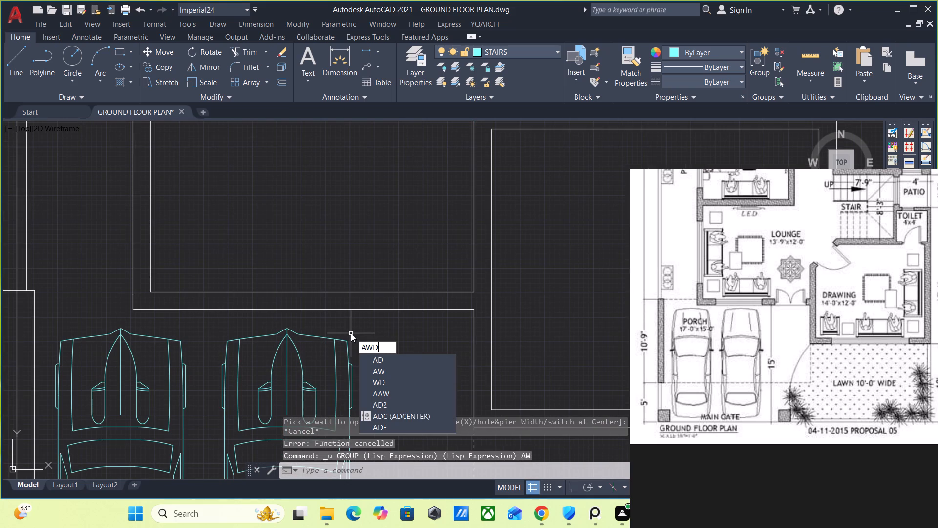
{"action": "key", "text": "BackSpace"}
{"action": "key", "text": "Return"}
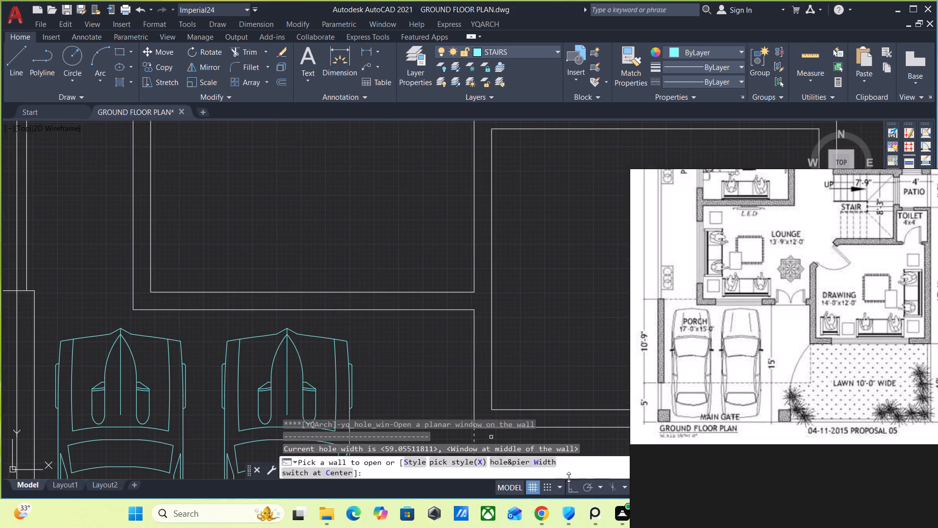
{"action": "left_click", "coordinate": [297, 470]}
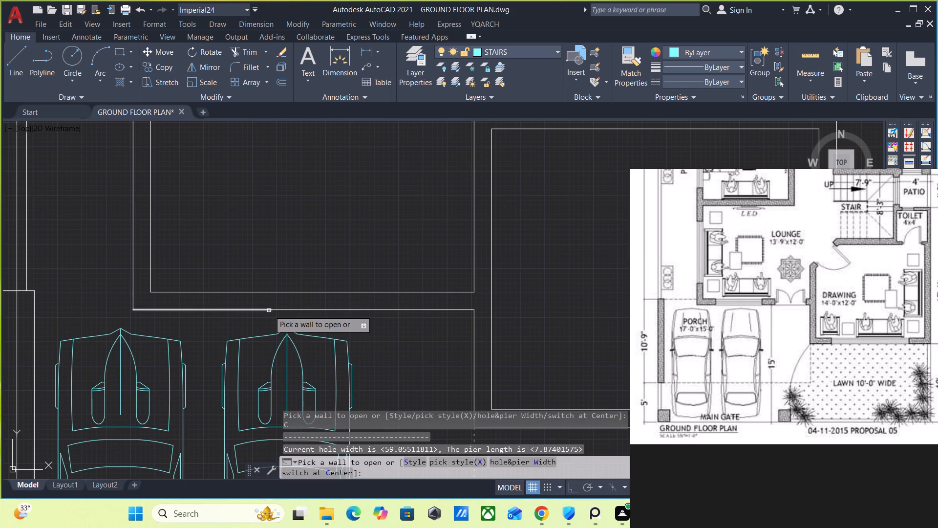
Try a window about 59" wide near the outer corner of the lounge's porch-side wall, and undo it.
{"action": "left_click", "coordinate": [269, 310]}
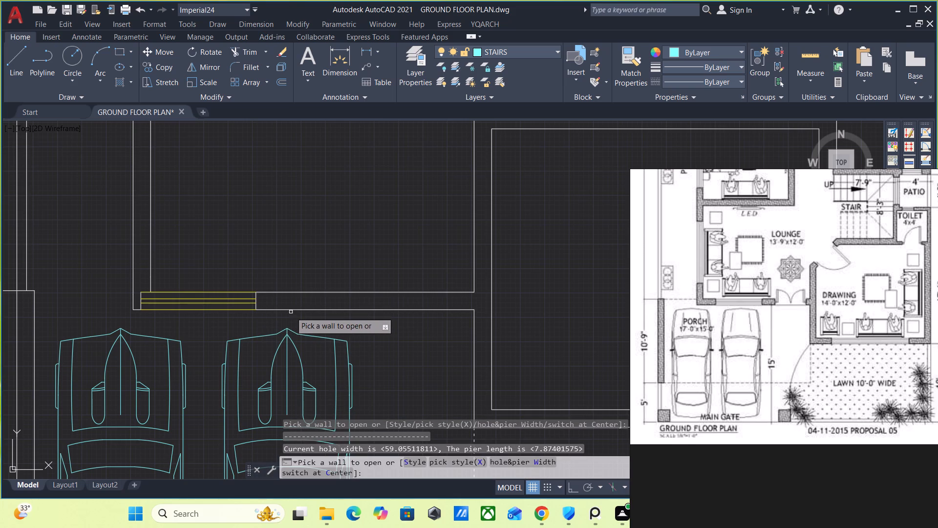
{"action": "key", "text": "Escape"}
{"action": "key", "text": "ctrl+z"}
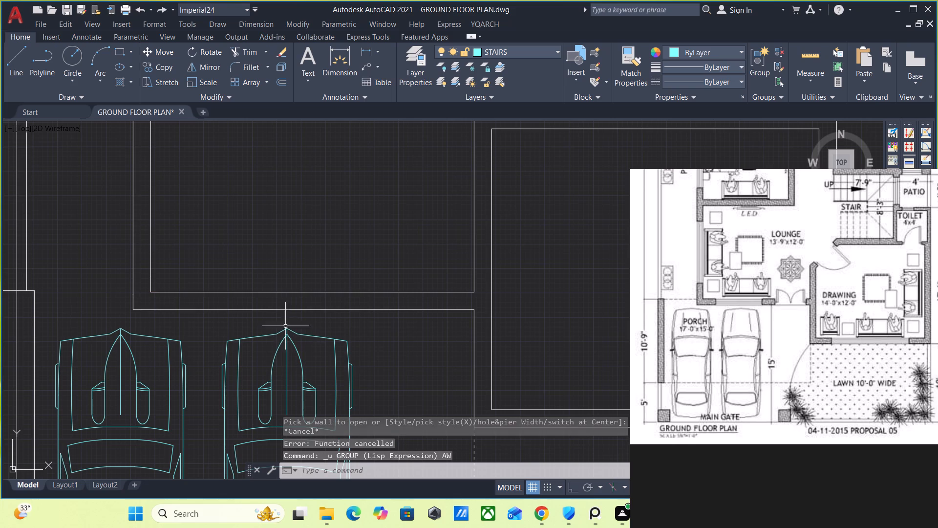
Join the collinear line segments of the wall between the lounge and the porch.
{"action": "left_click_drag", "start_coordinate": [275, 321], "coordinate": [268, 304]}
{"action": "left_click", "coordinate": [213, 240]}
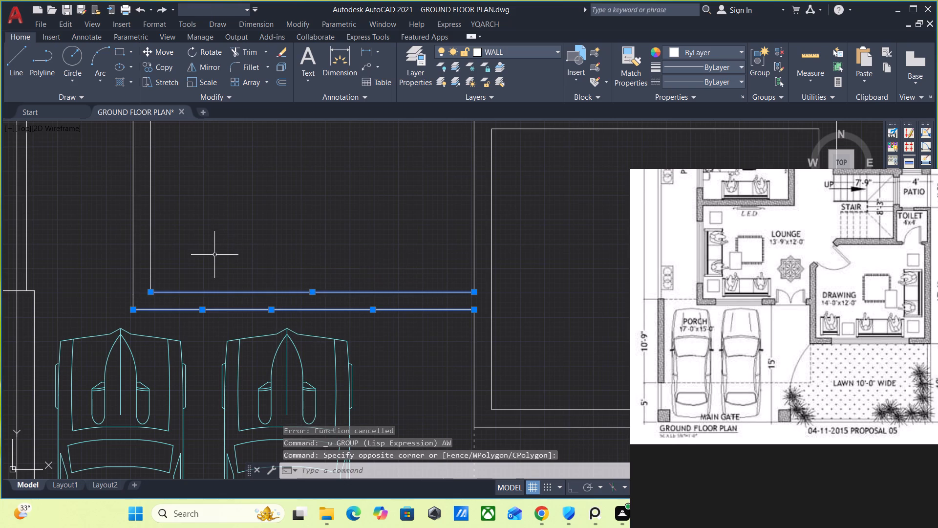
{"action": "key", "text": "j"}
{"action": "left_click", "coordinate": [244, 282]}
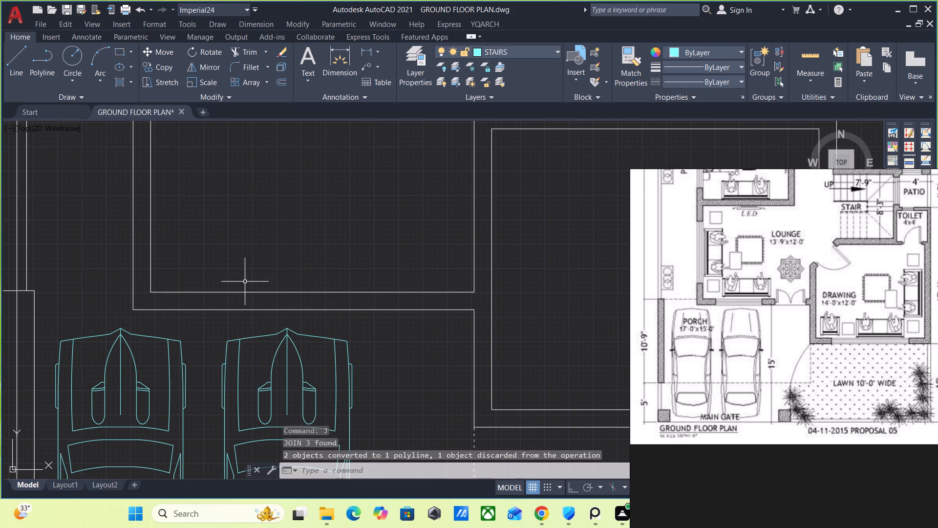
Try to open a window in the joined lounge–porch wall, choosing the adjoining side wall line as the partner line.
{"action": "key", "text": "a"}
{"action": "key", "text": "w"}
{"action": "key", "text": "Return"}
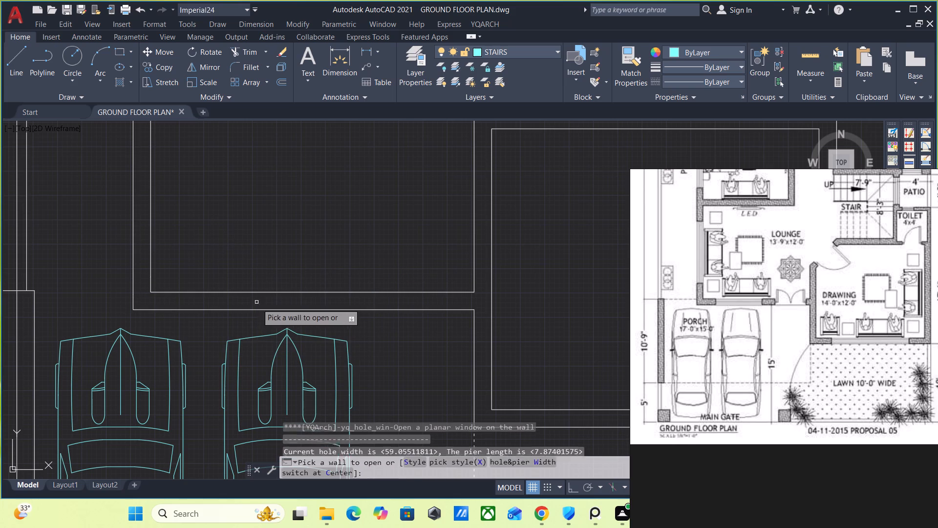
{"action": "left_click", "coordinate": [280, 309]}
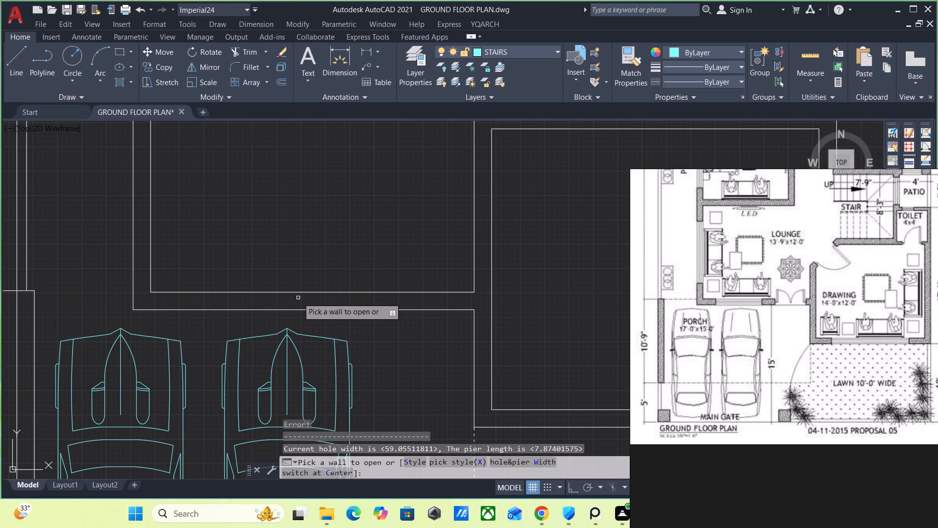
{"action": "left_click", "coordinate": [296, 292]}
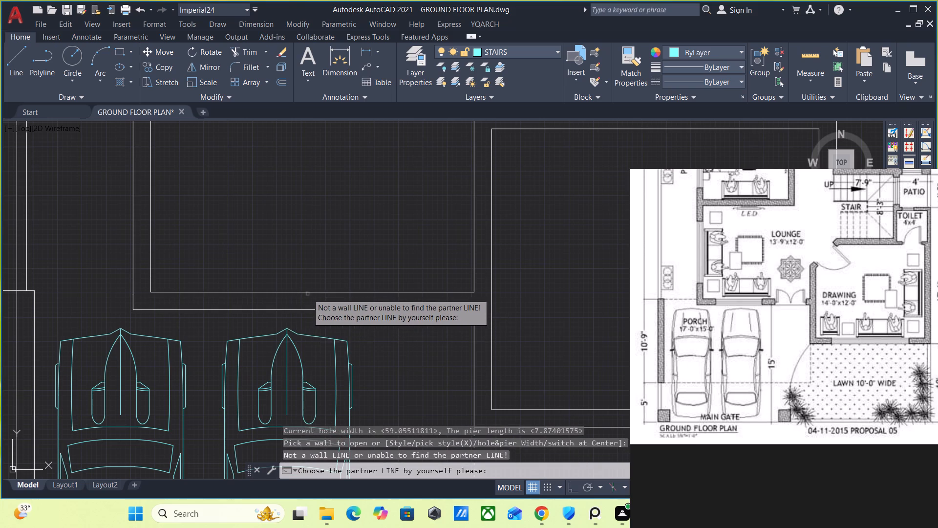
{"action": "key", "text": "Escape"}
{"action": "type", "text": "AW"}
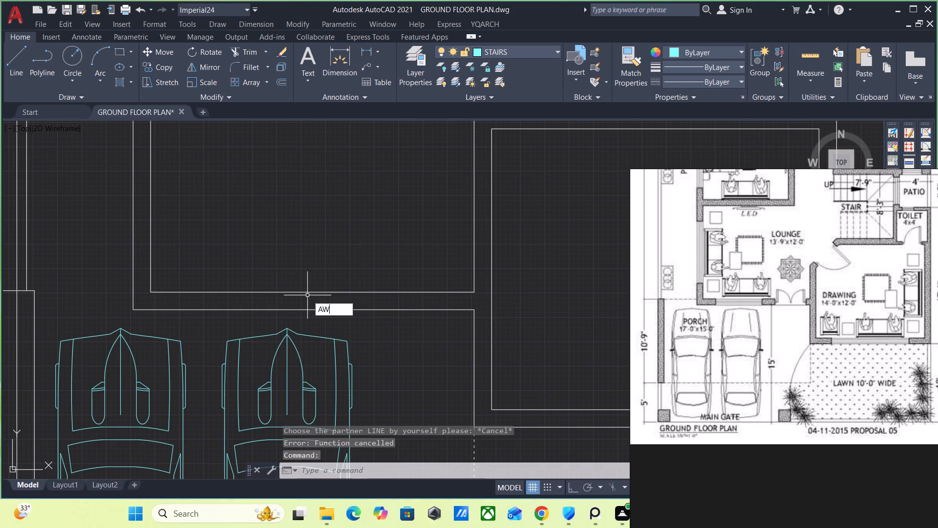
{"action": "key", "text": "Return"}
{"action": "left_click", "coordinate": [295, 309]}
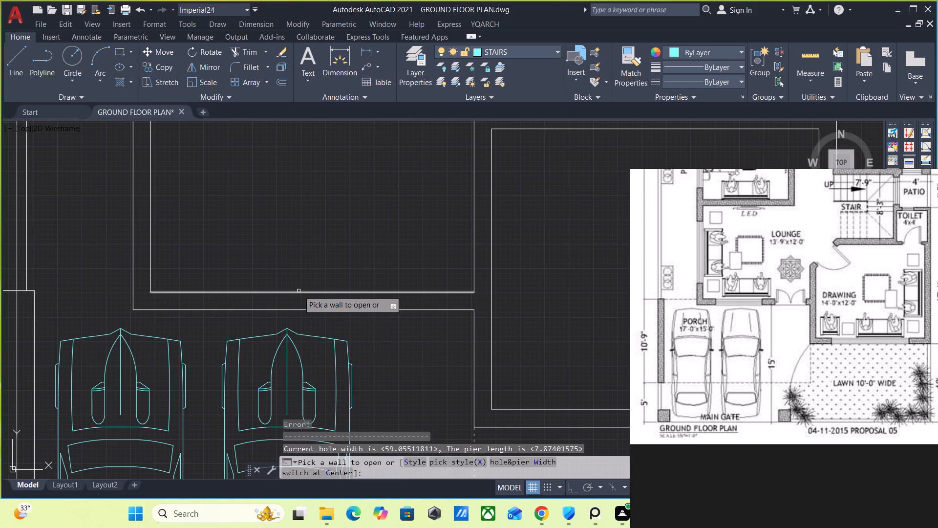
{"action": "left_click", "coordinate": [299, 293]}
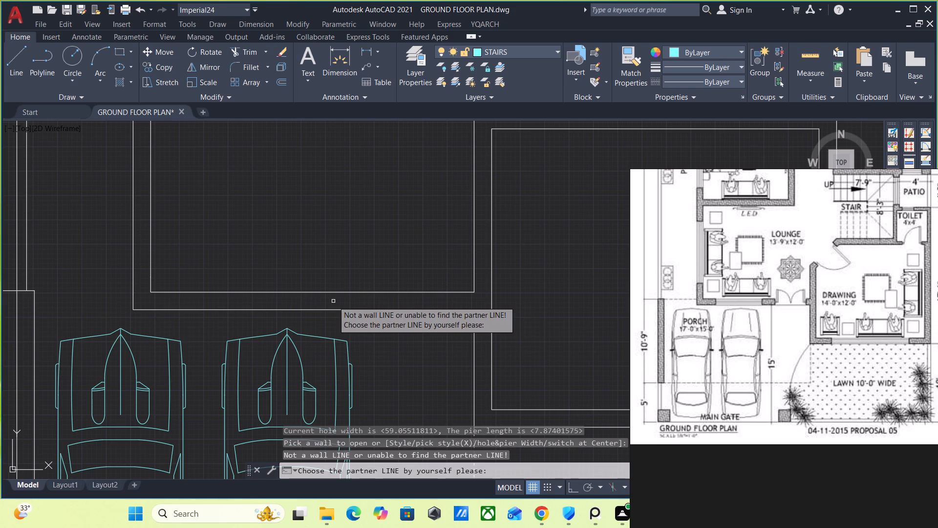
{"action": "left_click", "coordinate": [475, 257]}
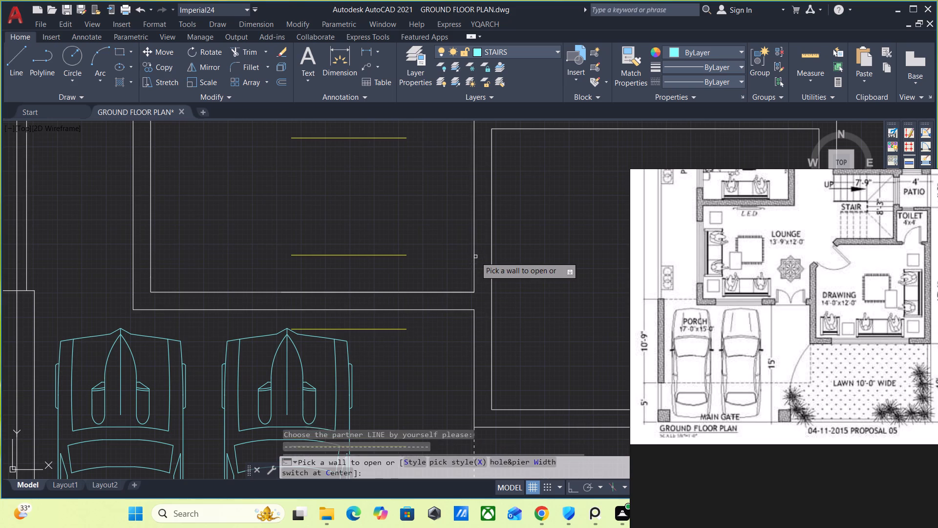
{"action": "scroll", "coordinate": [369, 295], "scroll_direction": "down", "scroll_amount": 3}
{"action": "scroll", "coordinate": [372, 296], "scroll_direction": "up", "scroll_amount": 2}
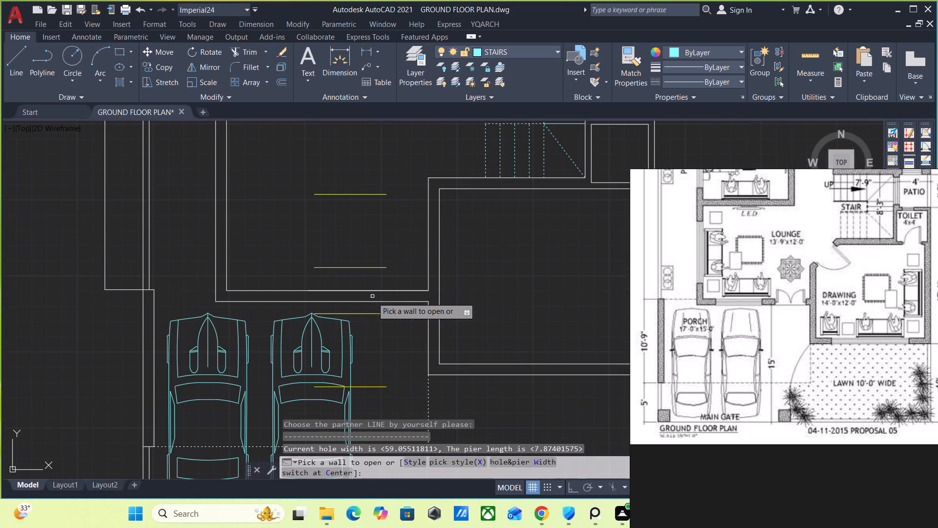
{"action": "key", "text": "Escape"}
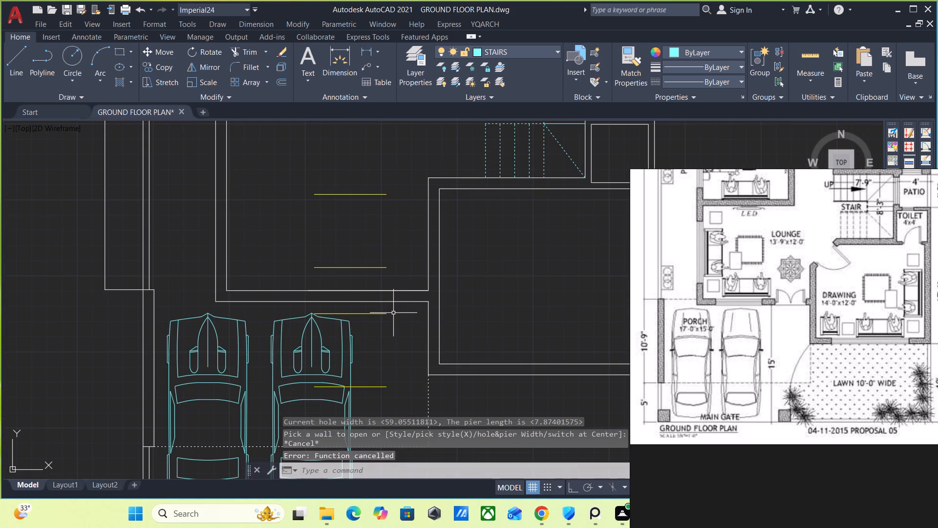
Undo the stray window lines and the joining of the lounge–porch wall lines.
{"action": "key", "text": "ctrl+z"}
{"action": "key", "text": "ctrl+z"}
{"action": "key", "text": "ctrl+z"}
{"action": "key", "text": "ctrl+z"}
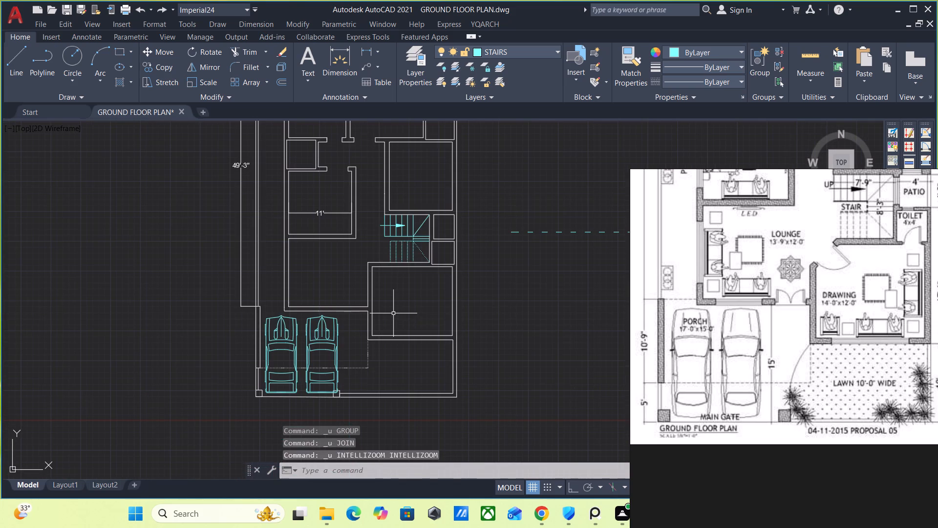
Open a window about 59" wide in the lounge–porch wall, just past its middle toward the drawing room.
{"action": "scroll", "coordinate": [344, 332], "scroll_direction": "up", "scroll_amount": 3}
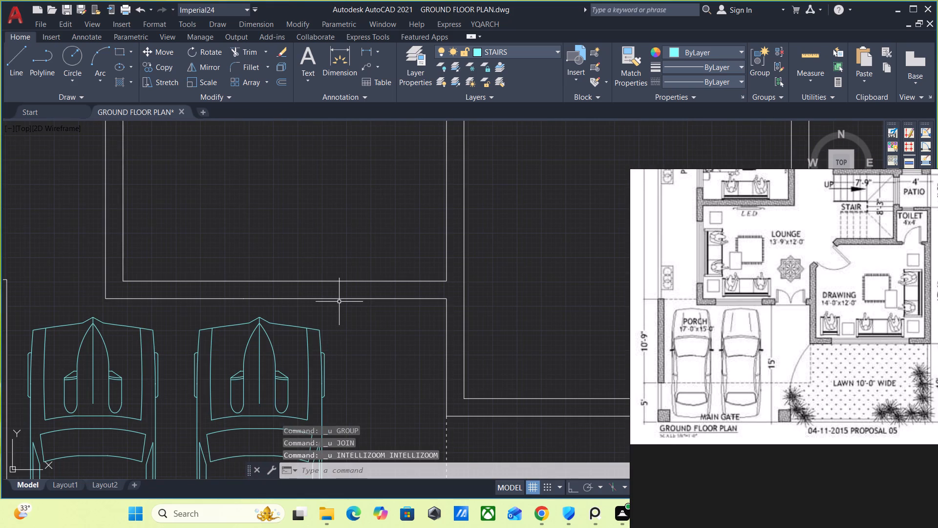
{"action": "type", "text": "AW"}
{"action": "key", "text": "Return"}
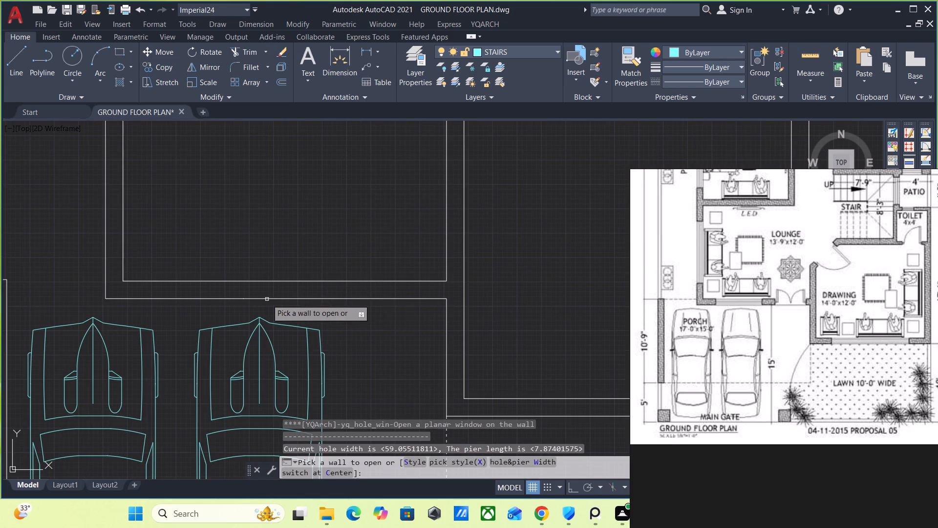
{"action": "left_click", "coordinate": [263, 299]}
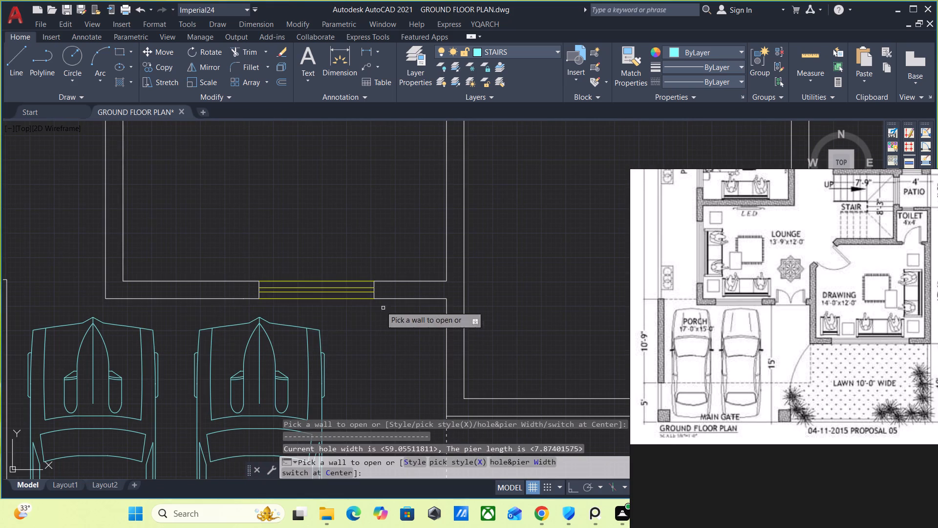
{"action": "left_click", "coordinate": [277, 223]}
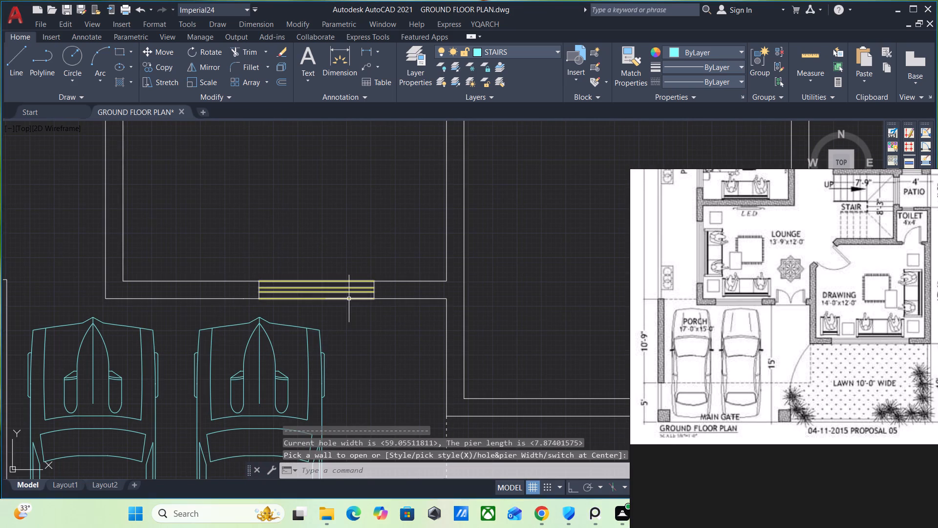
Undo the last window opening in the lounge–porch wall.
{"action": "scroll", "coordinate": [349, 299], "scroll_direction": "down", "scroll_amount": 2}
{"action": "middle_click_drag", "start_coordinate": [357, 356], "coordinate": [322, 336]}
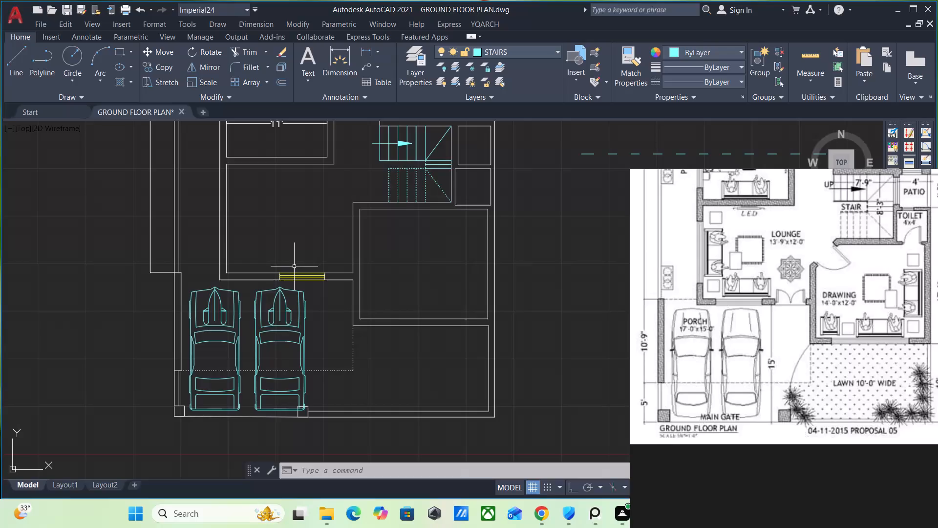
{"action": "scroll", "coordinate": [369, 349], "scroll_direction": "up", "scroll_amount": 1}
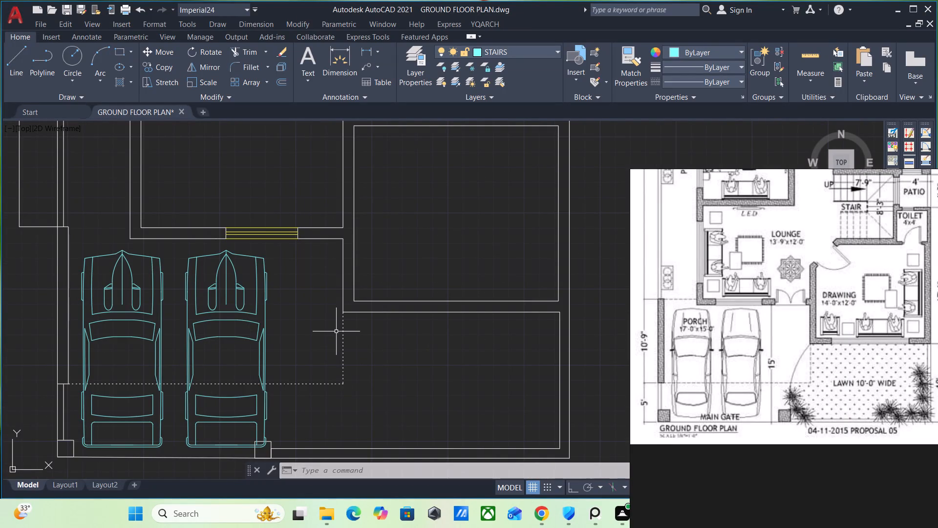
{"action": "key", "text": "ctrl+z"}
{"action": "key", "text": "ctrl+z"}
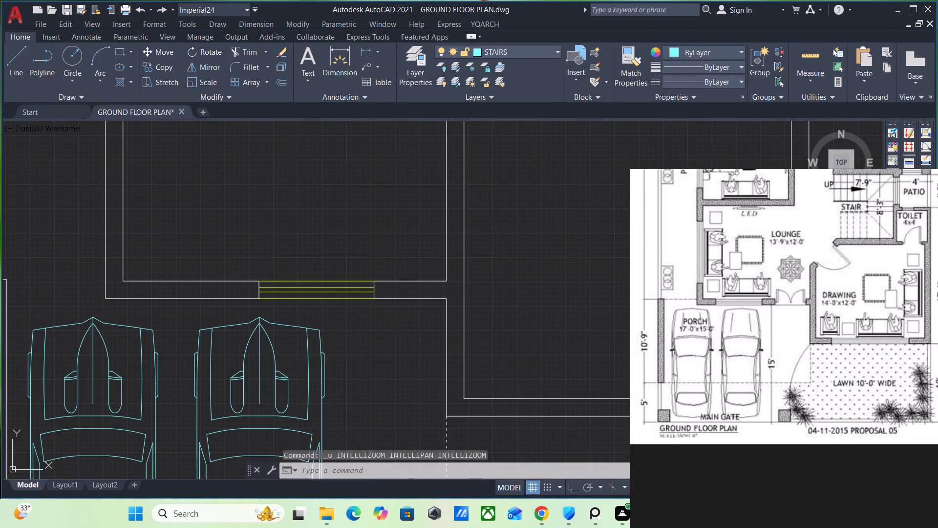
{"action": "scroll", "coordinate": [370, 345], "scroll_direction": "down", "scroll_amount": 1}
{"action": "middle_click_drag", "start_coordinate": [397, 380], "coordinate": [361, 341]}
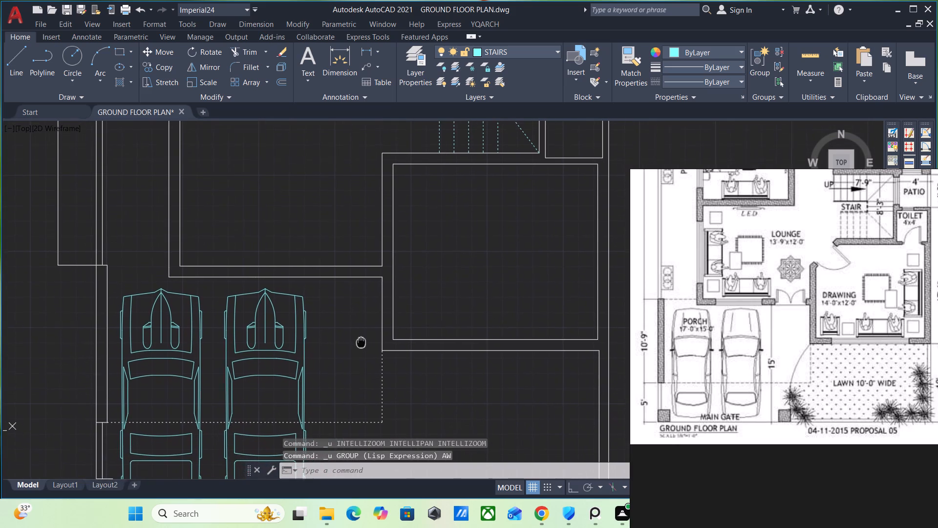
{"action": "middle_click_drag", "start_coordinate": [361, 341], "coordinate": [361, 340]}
Save the ground floor plan drawing.
{"action": "key", "text": "ctrl+s"}
Make layer 0 the current layer.
{"action": "scroll", "coordinate": [384, 356], "scroll_direction": "down", "scroll_amount": 1}
{"action": "middle_click_drag", "start_coordinate": [415, 371], "coordinate": [374, 364]}
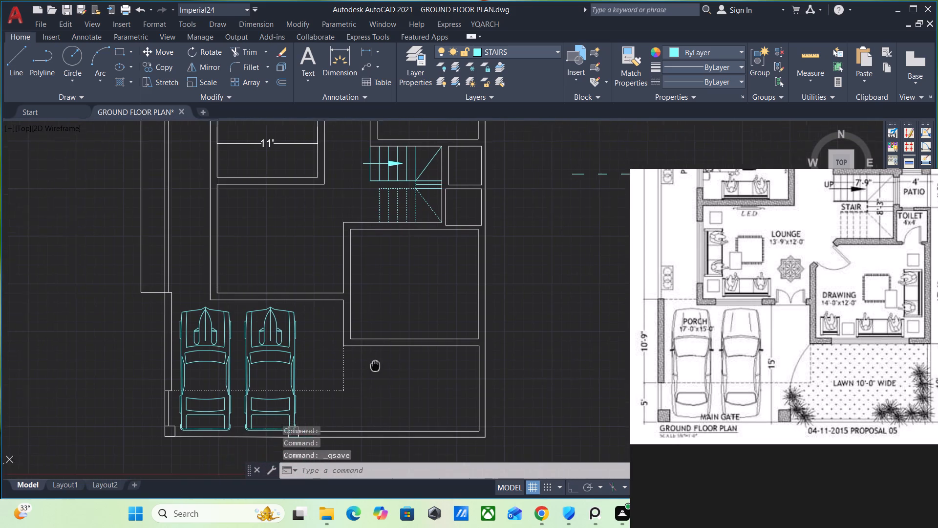
{"action": "middle_click_drag", "start_coordinate": [374, 364], "coordinate": [330, 341]}
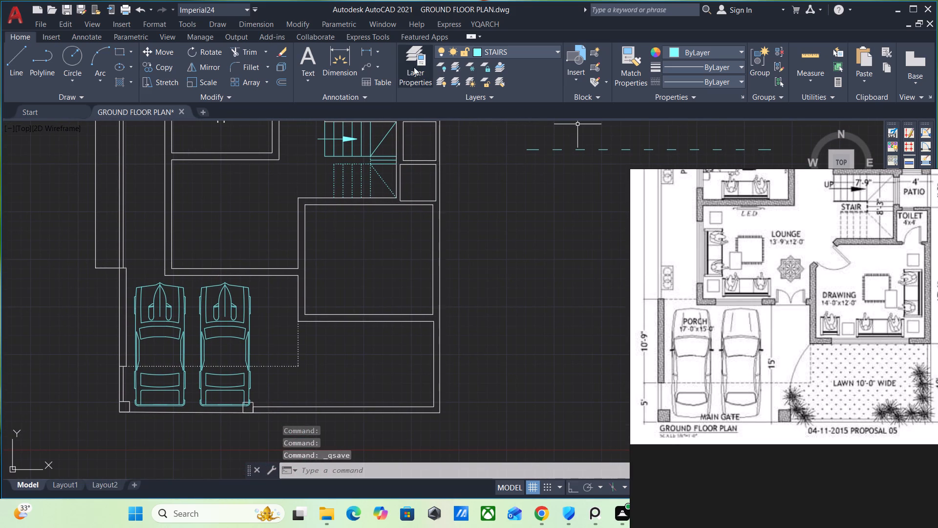
{"action": "left_click", "coordinate": [414, 53]}
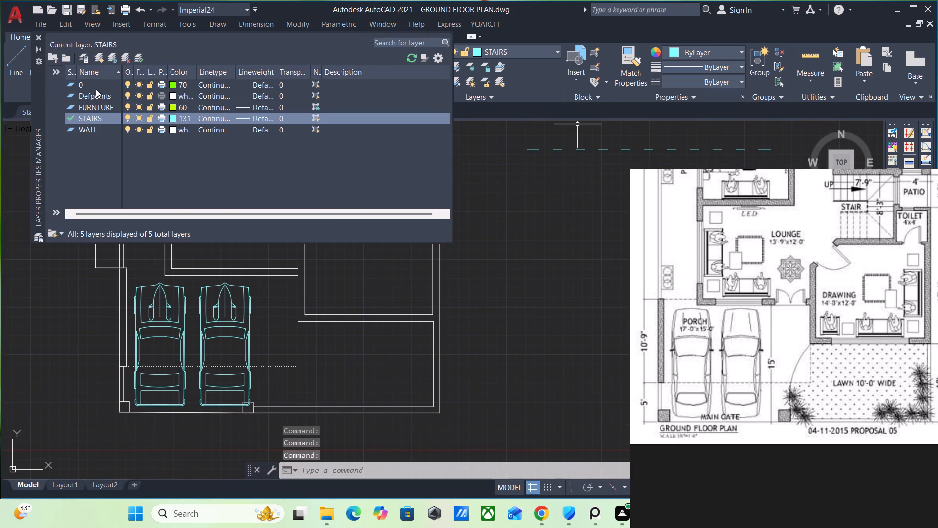
{"action": "left_click", "coordinate": [97, 86]}
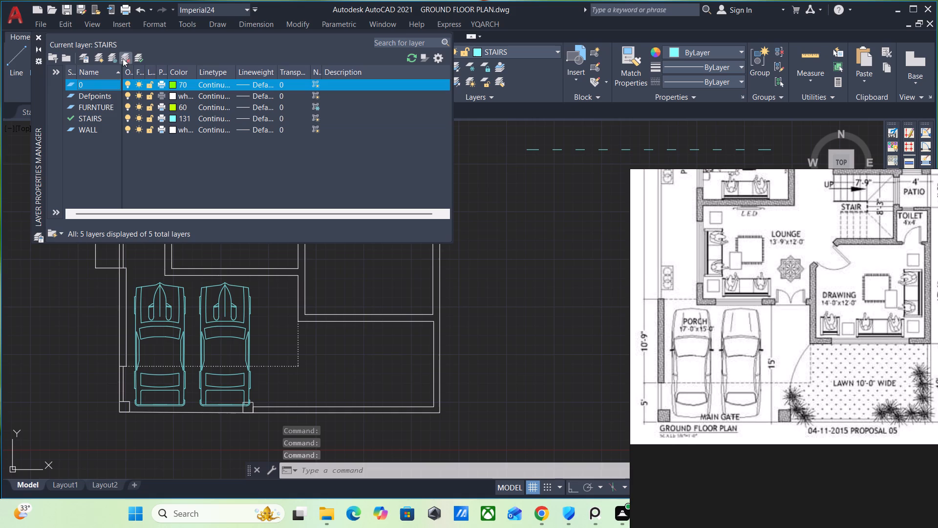
{"action": "left_click", "coordinate": [137, 57]}
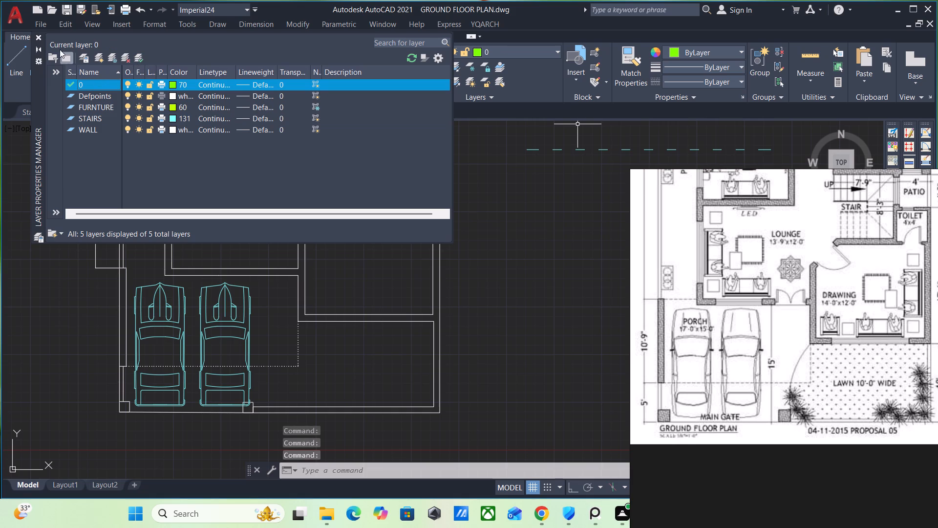
{"action": "left_click", "coordinate": [38, 37]}
Switch to PureRef, enlarge the reference image around the drawing room and lawn, and shift the viewer clear of the tool palettes.
{"action": "scroll", "coordinate": [809, 263], "scroll_direction": "down", "scroll_amount": 3}
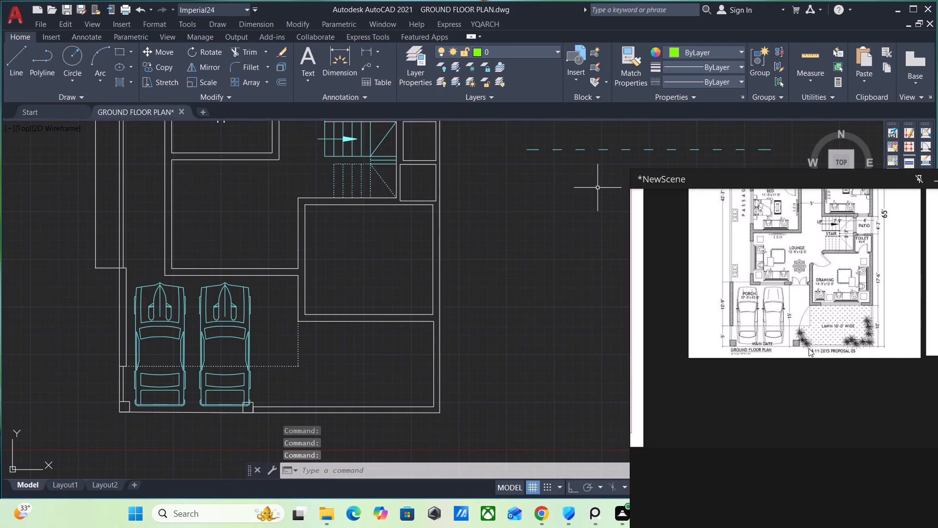
{"action": "scroll", "coordinate": [804, 301], "scroll_direction": "up", "scroll_amount": 4}
{"action": "middle_click_drag", "start_coordinate": [861, 328], "coordinate": [795, 370]}
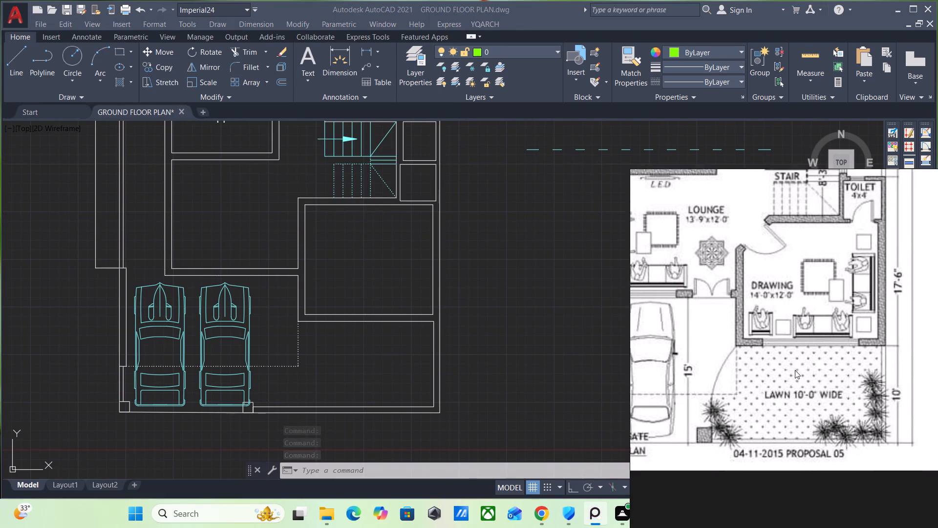
{"action": "middle_click_drag", "start_coordinate": [795, 370], "coordinate": [793, 374]}
{"action": "right_click_drag", "start_coordinate": [762, 447], "coordinate": [755, 248]}
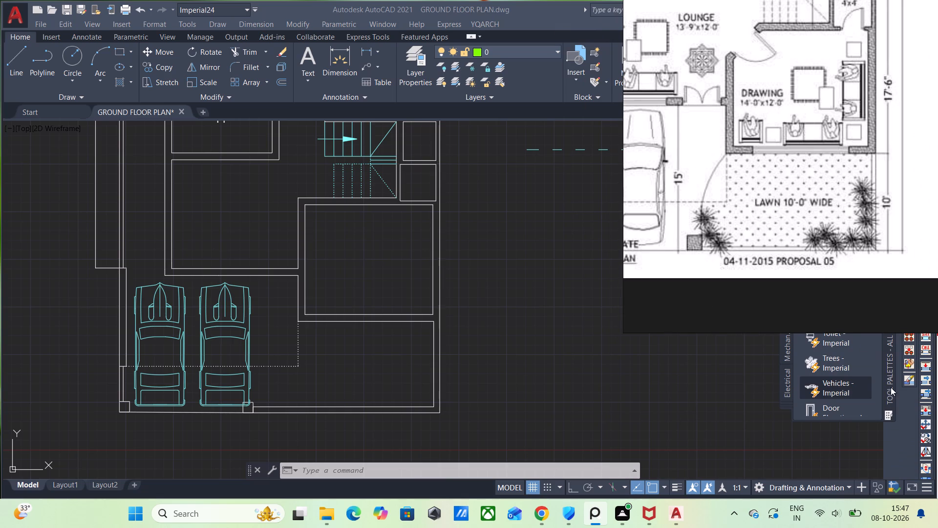
Insert a Trees - Imperial block near the lawn's outer front corner.
{"action": "left_click", "coordinate": [810, 367]}
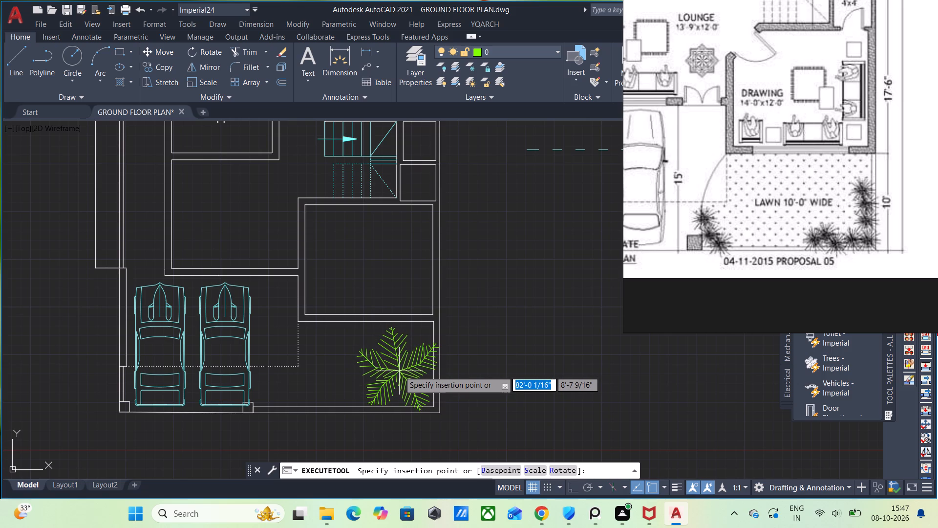
{"action": "left_click", "coordinate": [409, 384]}
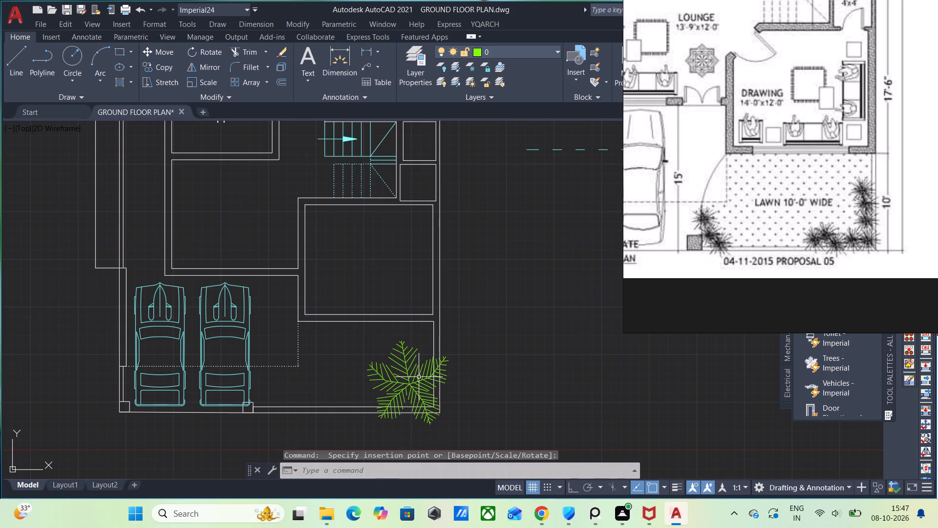
Scale the lawn tree down to about a quarter of its size.
{"action": "left_click", "coordinate": [400, 374]}
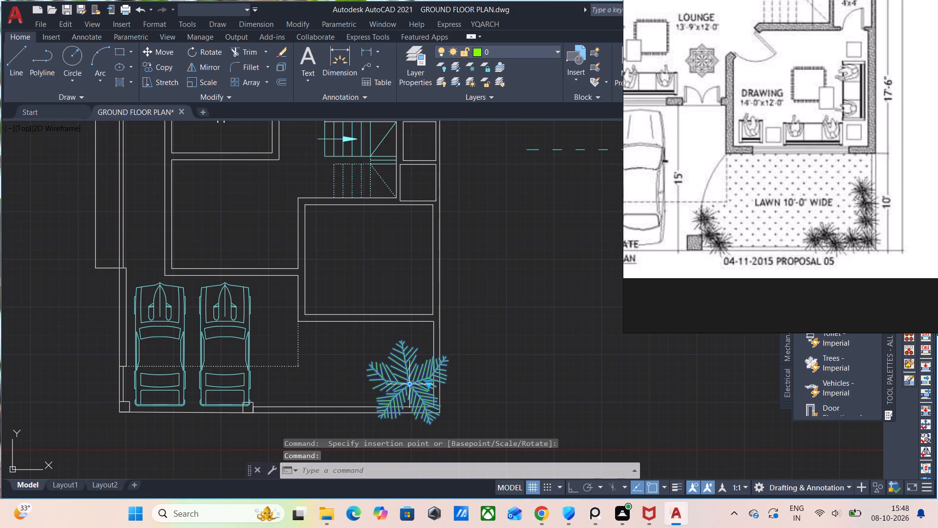
{"action": "type", "text": "SC"}
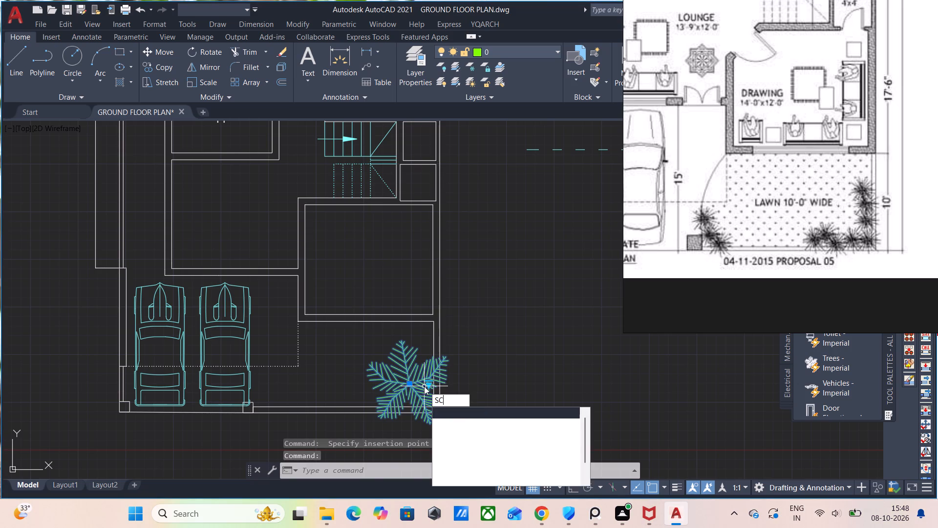
{"action": "key", "text": "Return"}
{"action": "left_click", "coordinate": [402, 396]}
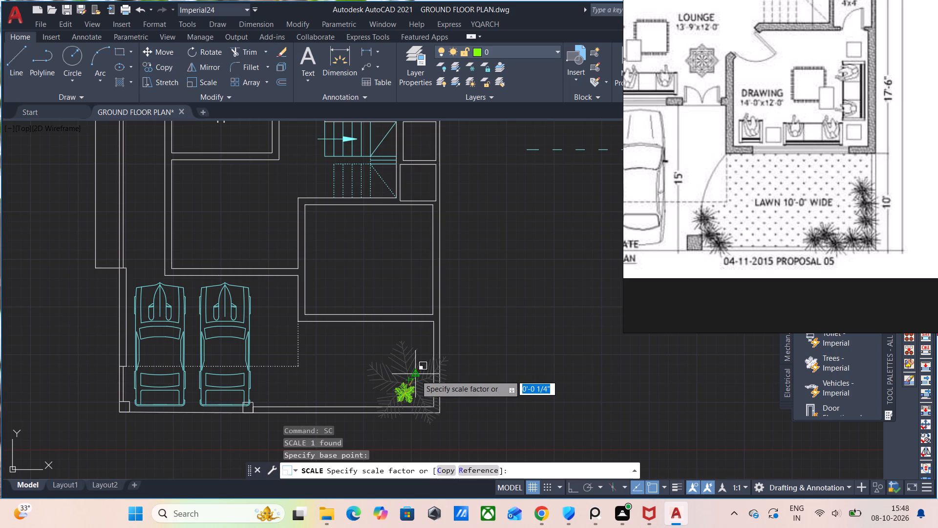
{"action": "left_click", "coordinate": [413, 376]}
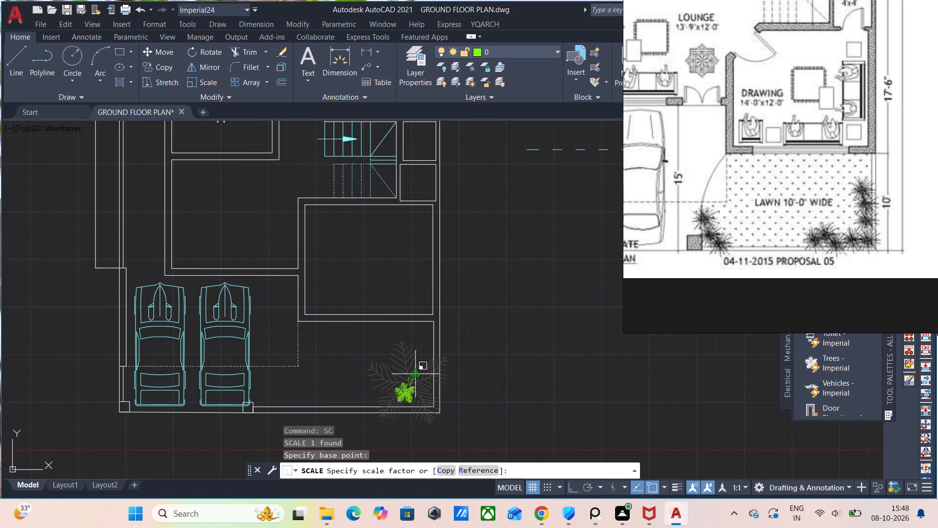
Move the small tree about 2'-10" into the lawn's outer front corner.
{"action": "left_click", "coordinate": [405, 394]}
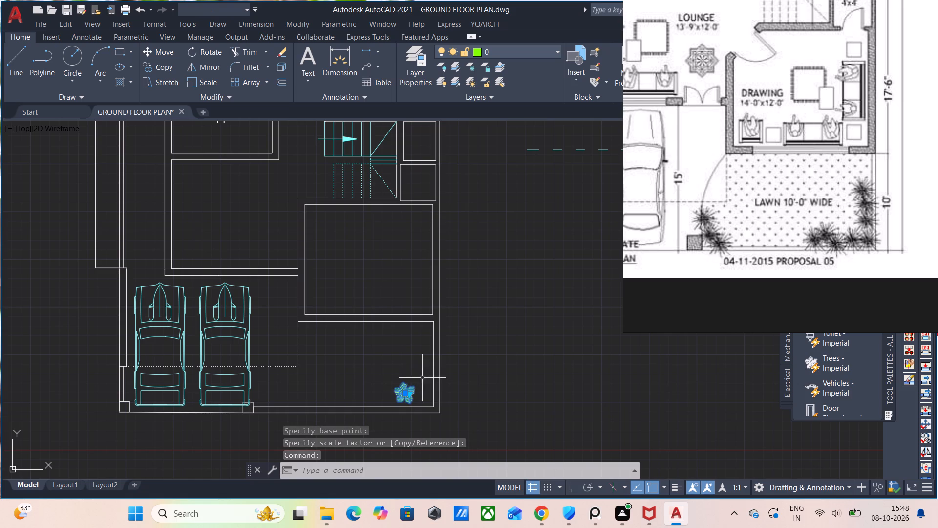
{"action": "scroll", "coordinate": [426, 380], "scroll_direction": "up", "scroll_amount": 1}
{"action": "middle_click_drag", "start_coordinate": [435, 384], "coordinate": [461, 346]}
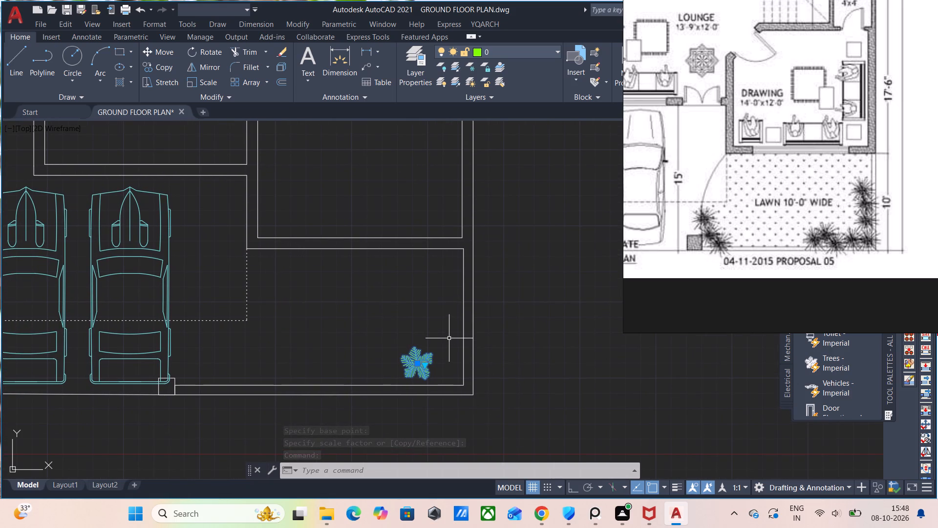
{"action": "key", "text": "m"}
{"action": "key", "text": "Return"}
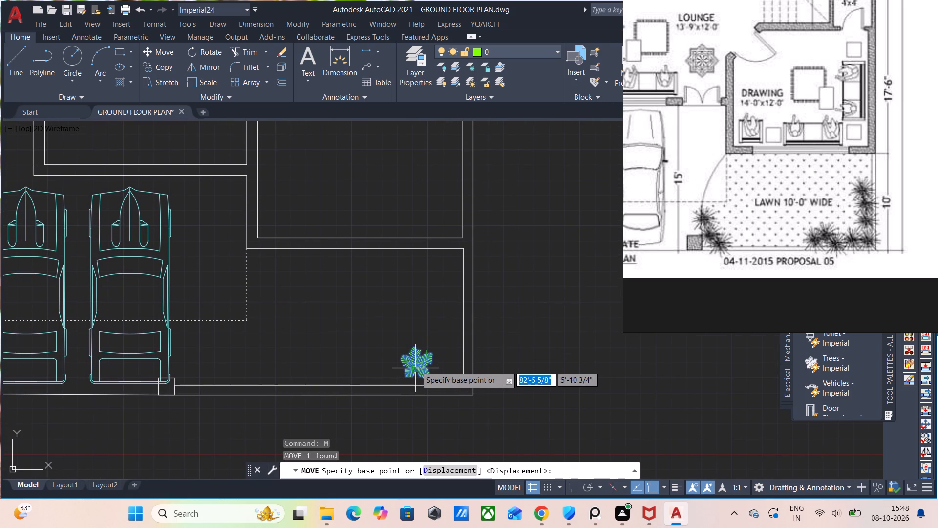
{"action": "left_click", "coordinate": [416, 366]}
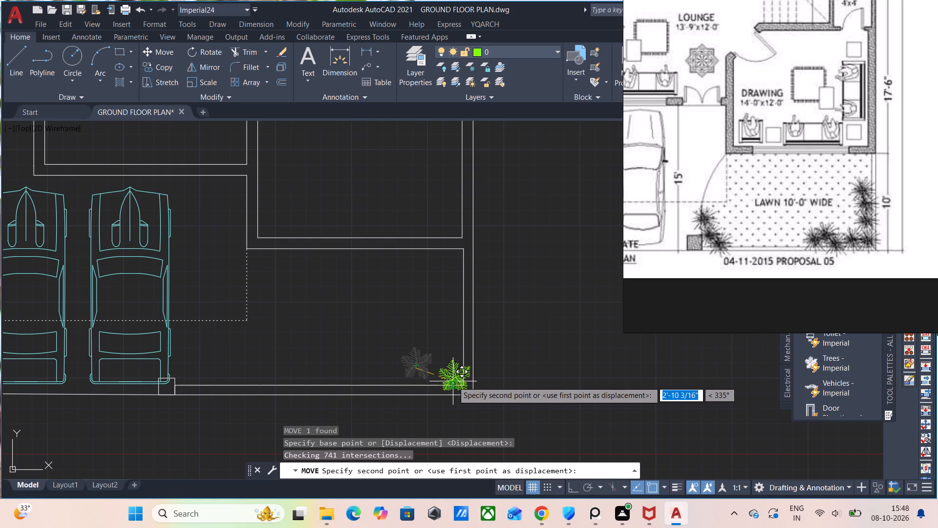
{"action": "left_click", "coordinate": [453, 381]}
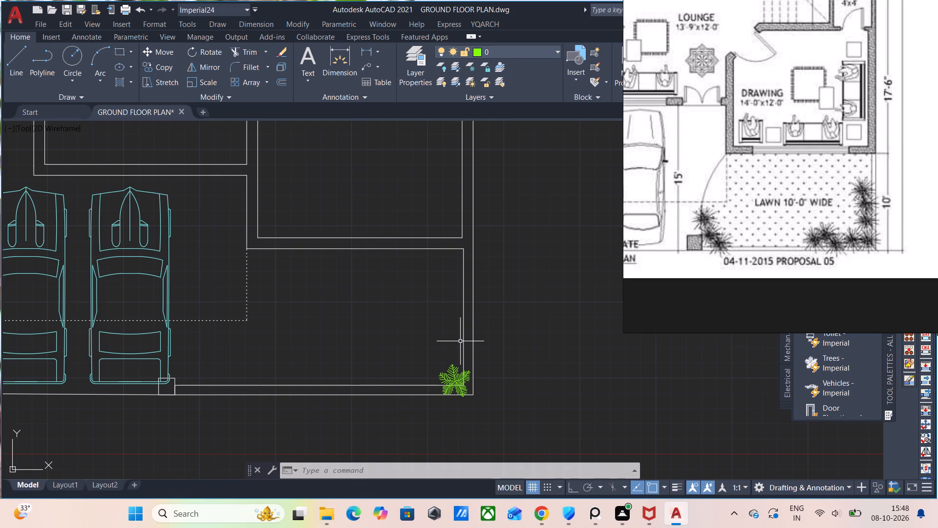
Draw a rectangle along the lawn's inner boundary below the drawing room, about 14'-10" by 9'-4".
{"action": "scroll", "coordinate": [448, 318], "scroll_direction": "down", "scroll_amount": 1}
{"action": "middle_click_drag", "start_coordinate": [482, 343], "coordinate": [448, 352]}
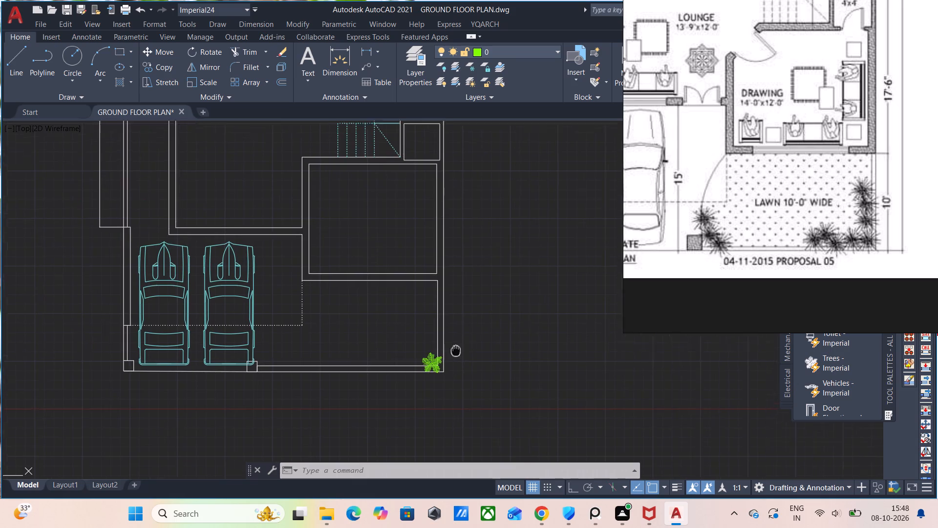
{"action": "middle_click_drag", "start_coordinate": [448, 352], "coordinate": [318, 383]}
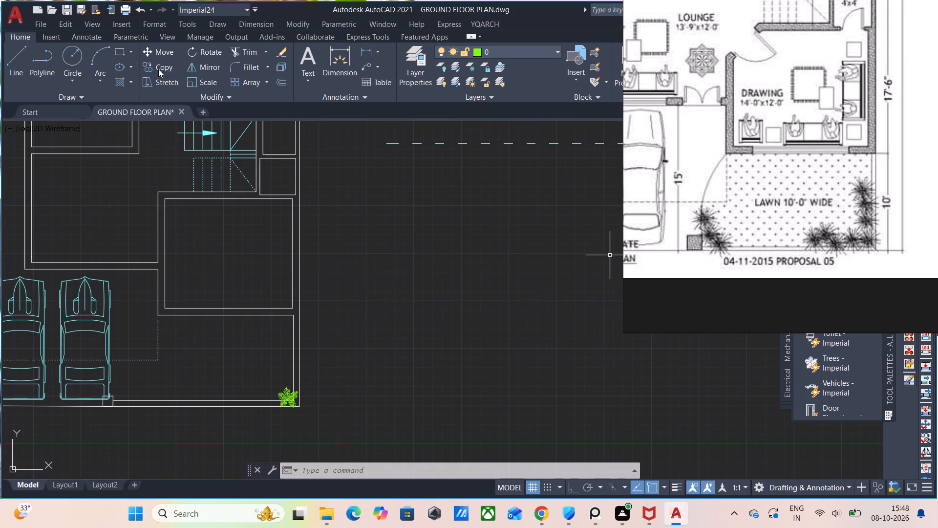
{"action": "left_click", "coordinate": [121, 52]}
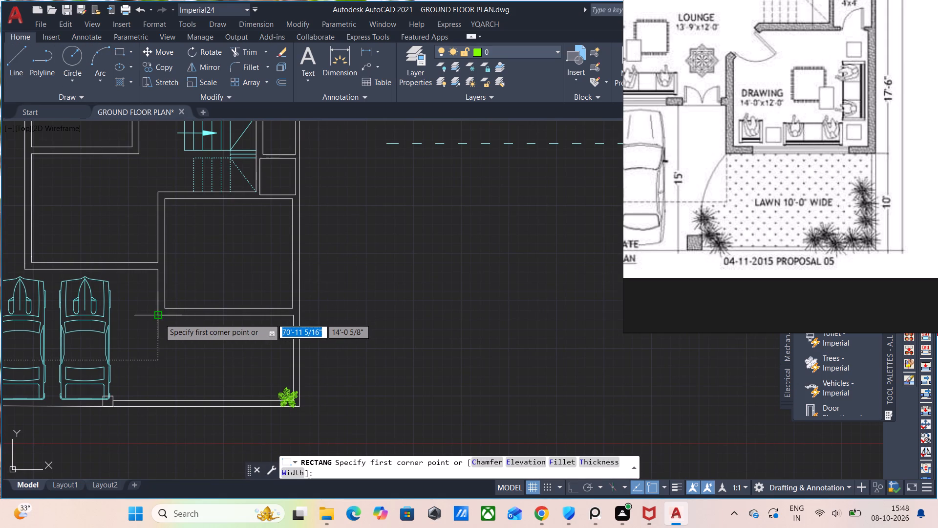
{"action": "left_click", "coordinate": [159, 318]}
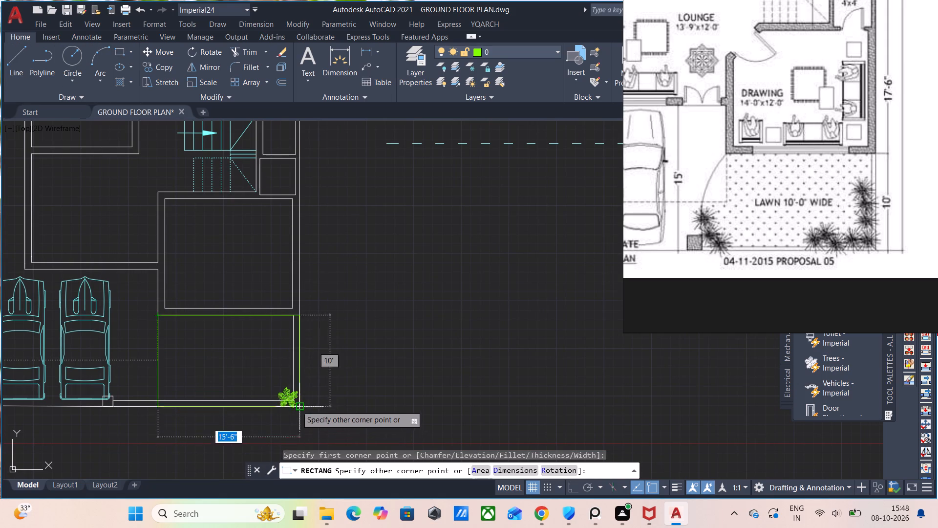
{"action": "scroll", "coordinate": [295, 406], "scroll_direction": "up", "scroll_amount": 2}
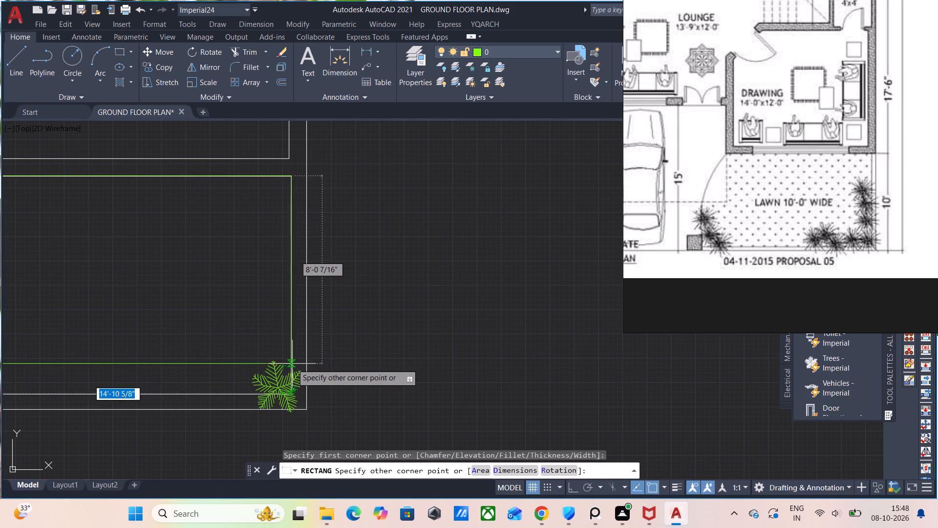
{"action": "left_click", "coordinate": [290, 394]}
{"action": "scroll", "coordinate": [296, 375], "scroll_direction": "down", "scroll_amount": 2}
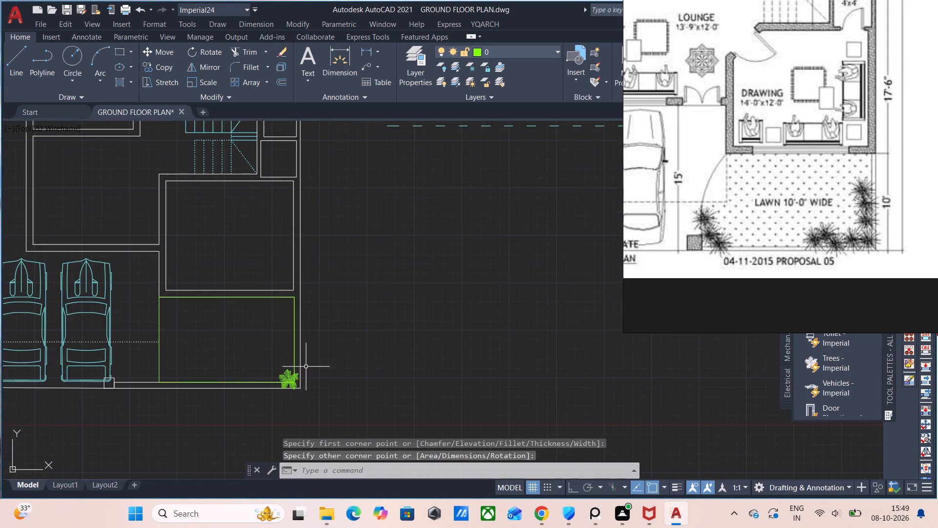
Move the lawn rectangle about 21' sideways into the empty space outside the house plan.
{"action": "middle_click_drag", "start_coordinate": [309, 368], "coordinate": [396, 363]}
{"action": "scroll", "coordinate": [284, 330], "scroll_direction": "up", "scroll_amount": 1}
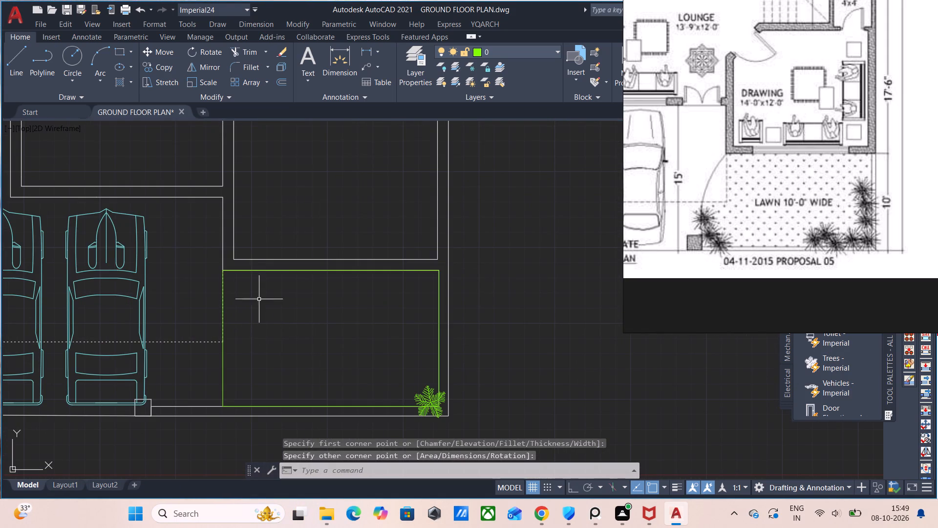
{"action": "left_click", "coordinate": [268, 272]}
{"action": "key", "text": "m"}
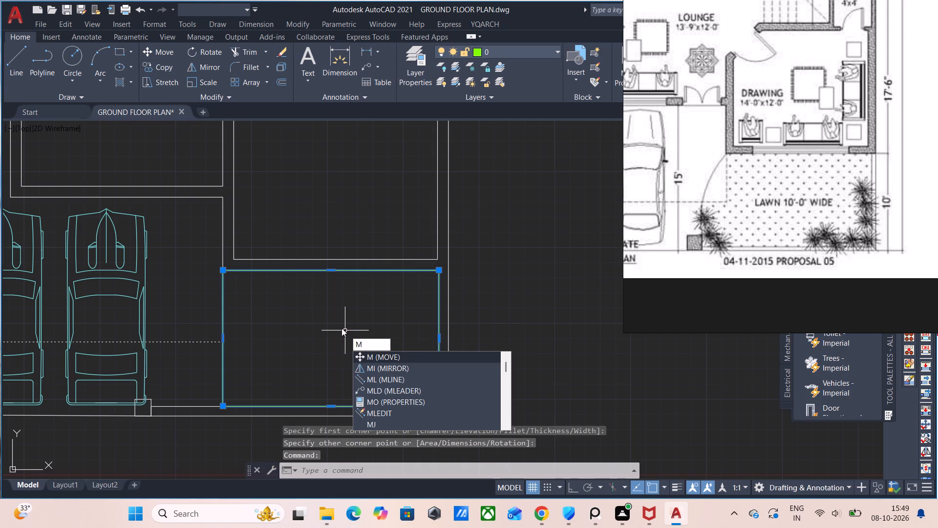
{"action": "left_click", "coordinate": [384, 357]}
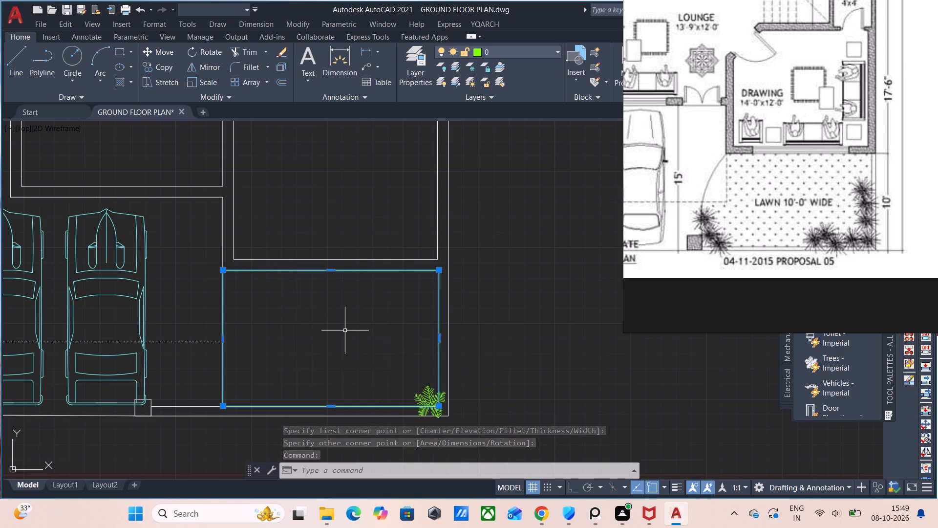
{"action": "left_click", "coordinate": [437, 337]}
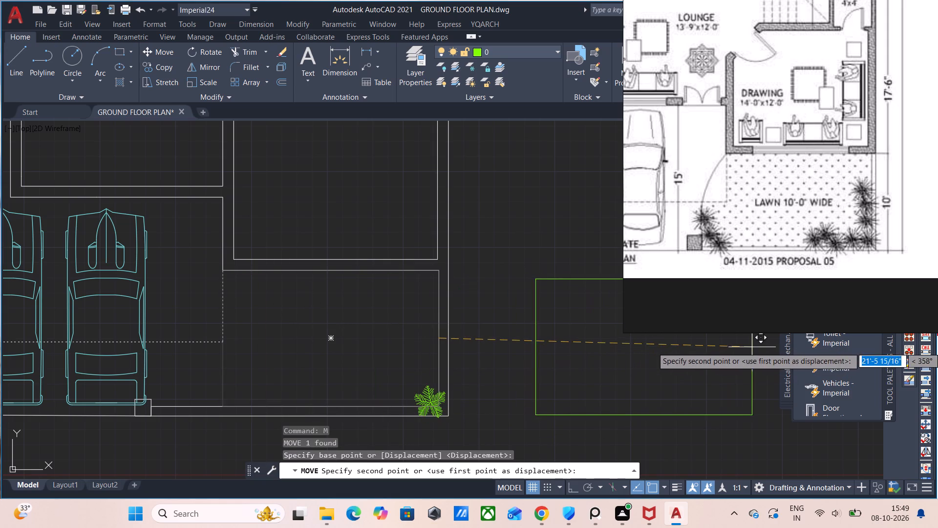
{"action": "left_click", "coordinate": [745, 348]}
{"action": "middle_click_drag", "start_coordinate": [626, 383], "coordinate": [414, 382]}
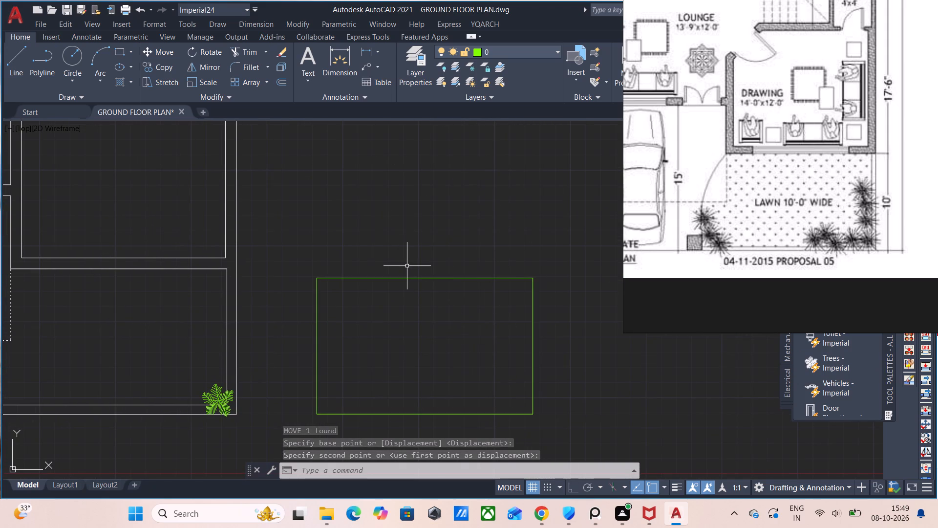
Hatch the inside of the rectangle outside the house plan with the CROSS pattern.
{"action": "key", "text": "h"}
{"action": "key", "text": "Return"}
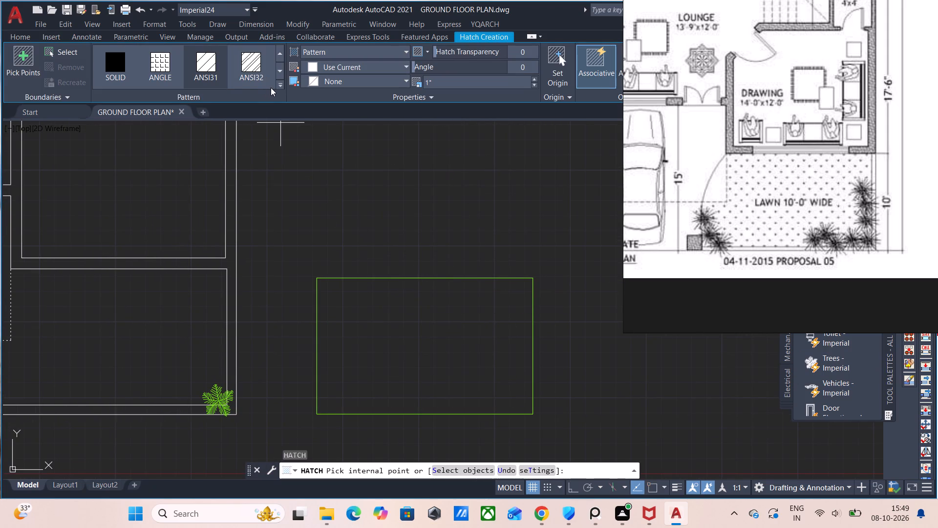
{"action": "left_click", "coordinate": [278, 86]}
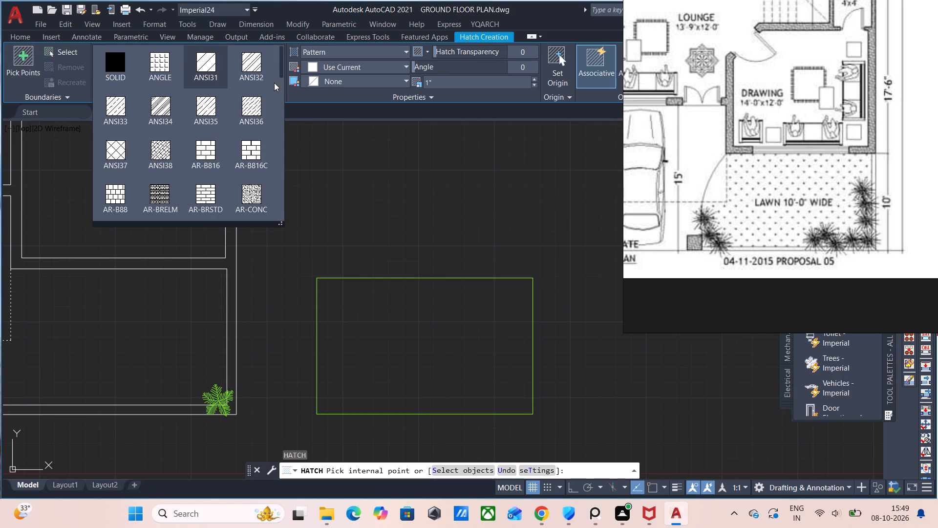
{"action": "scroll", "coordinate": [241, 163], "scroll_direction": "down", "scroll_amount": 3}
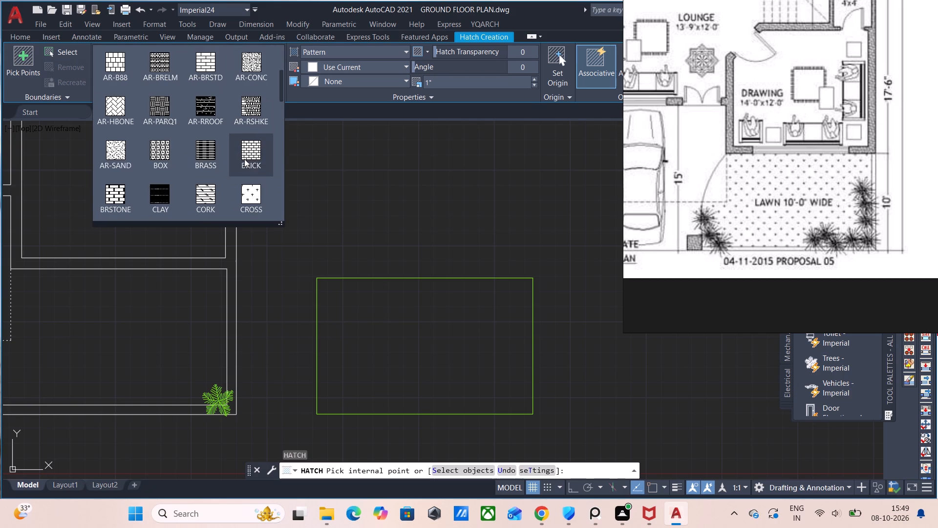
{"action": "scroll", "coordinate": [244, 159], "scroll_direction": "down", "scroll_amount": 2}
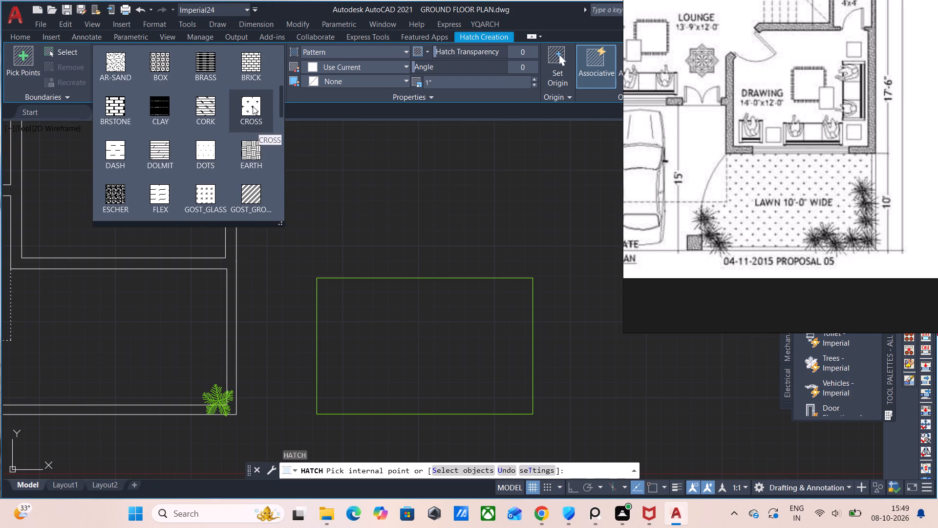
{"action": "left_click", "coordinate": [253, 106]}
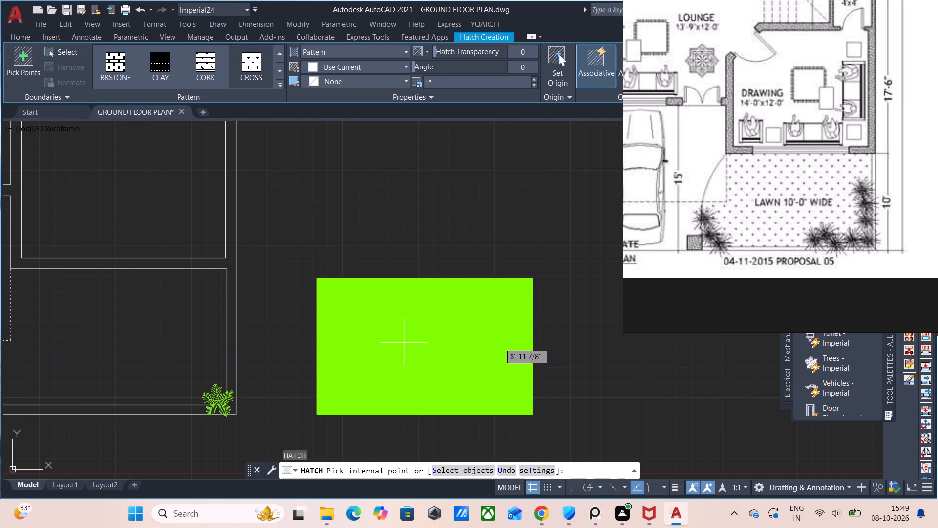
{"action": "left_click", "coordinate": [404, 343]}
Set the rectangle's hatch scale to 25 and finish the hatch.
{"action": "left_click", "coordinate": [480, 81]}
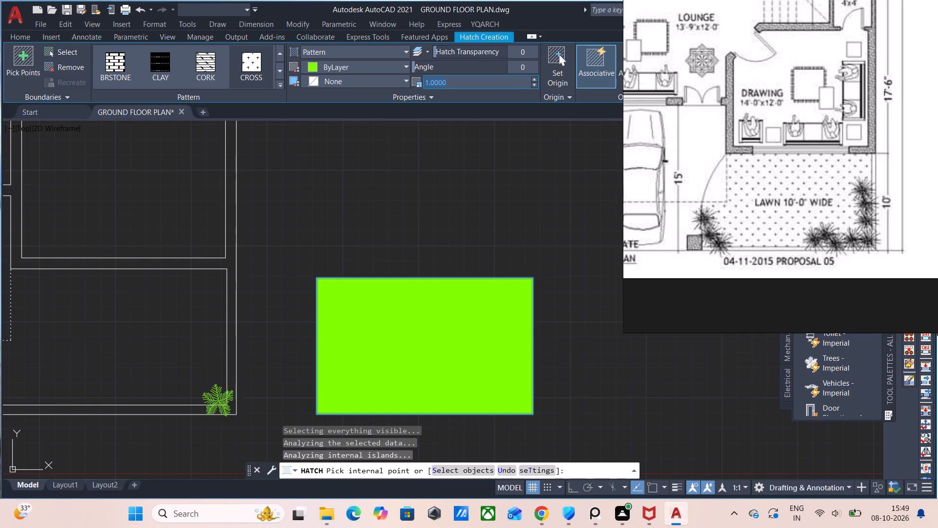
{"action": "key", "text": "BackSpace"}
{"action": "key", "text": "BackSpace"}
{"action": "key", "text": "BackSpace"}
{"action": "key", "text": "BackSpace"}
{"action": "key", "text": "BackSpace"}
{"action": "key", "text": "BackSpace"}
{"action": "key", "text": "BackSpace"}
{"action": "key", "text": "BackSpace"}
{"action": "key", "text": "BackSpace"}
{"action": "type", "text": "25"}
{"action": "key", "text": "Return"}
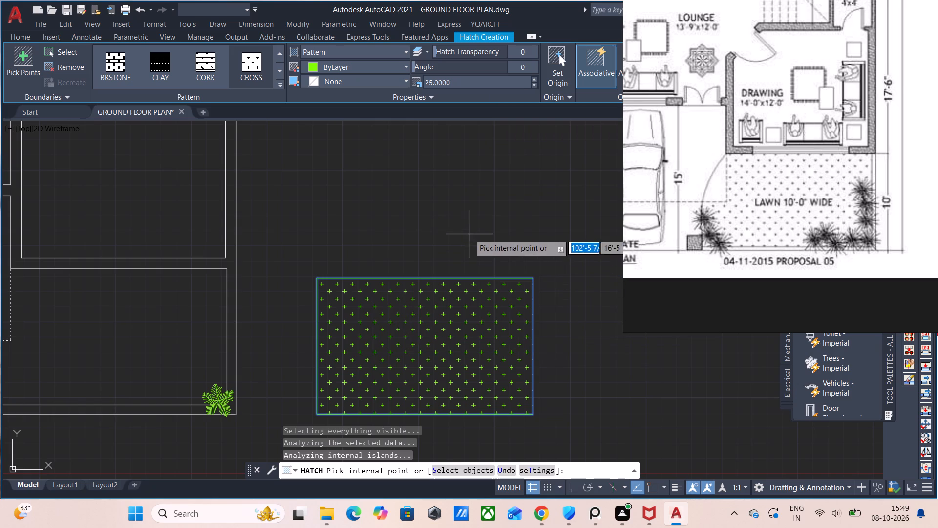
{"action": "right_click_drag", "start_coordinate": [686, 113], "coordinate": [729, 256]}
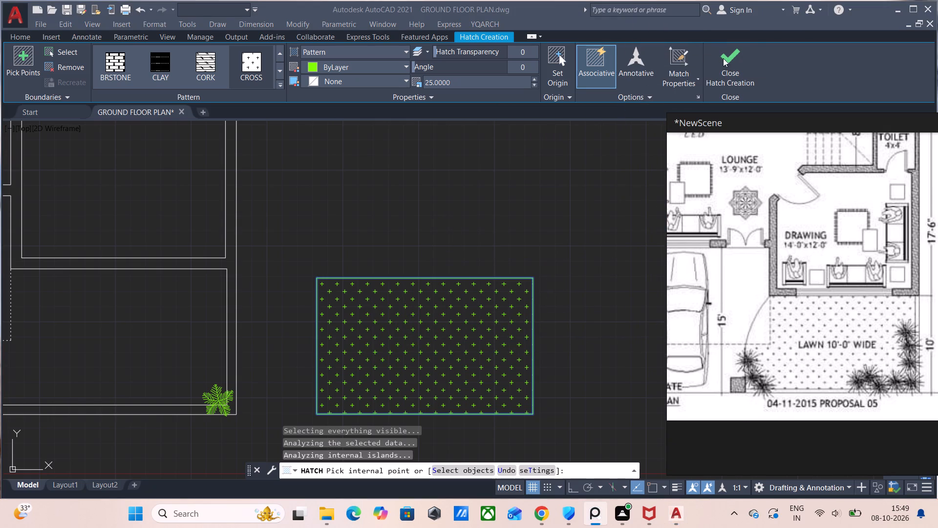
{"action": "left_click", "coordinate": [724, 59]}
{"action": "left_click", "coordinate": [569, 365]}
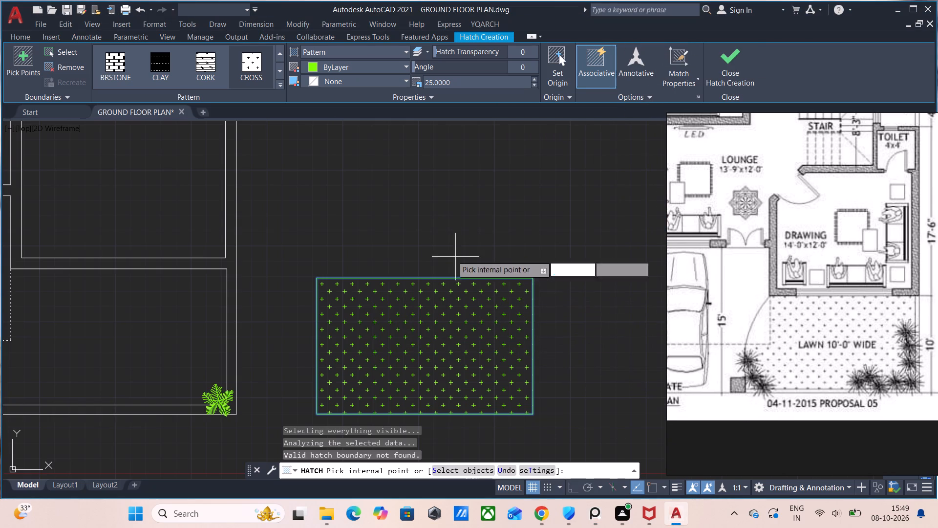
{"action": "left_click", "coordinate": [591, 365]}
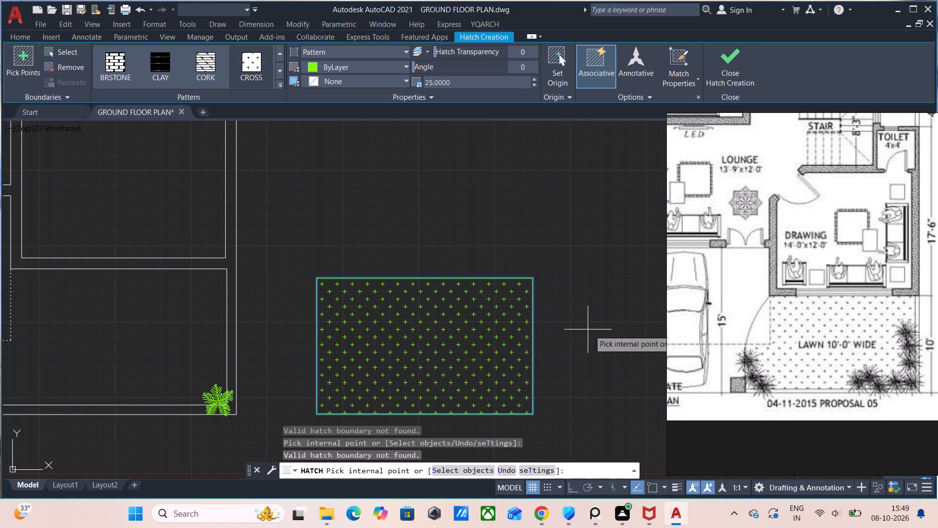
{"action": "left_click", "coordinate": [725, 68]}
Move the hatched rectangle back onto the lawn, matching its upper inner corner to the lawn corner below the drawing room.
{"action": "left_click_drag", "start_coordinate": [589, 413], "coordinate": [585, 400]}
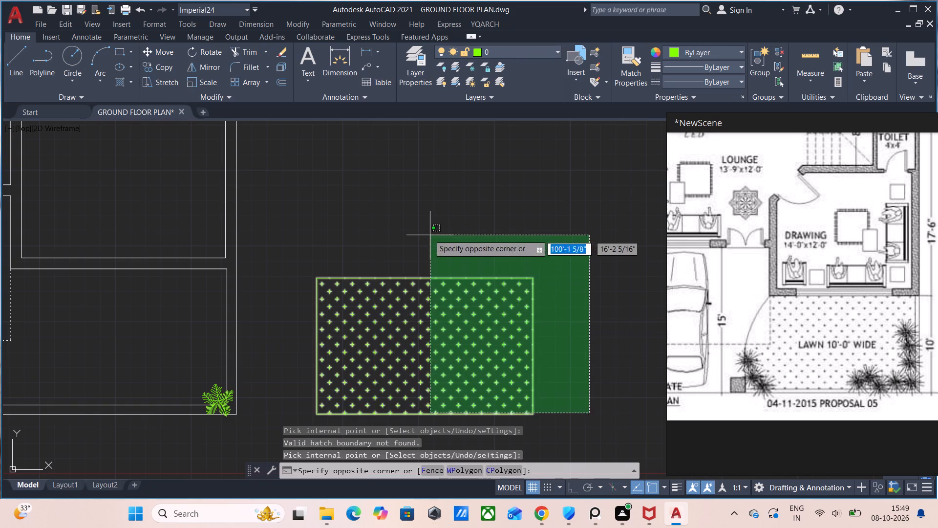
{"action": "left_click", "coordinate": [428, 235]}
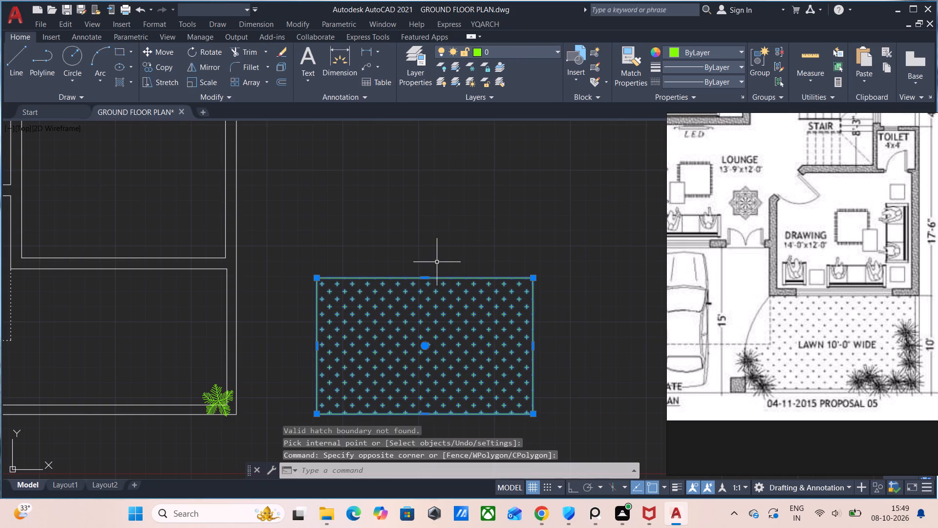
{"action": "key", "text": "m"}
{"action": "key", "text": "Return"}
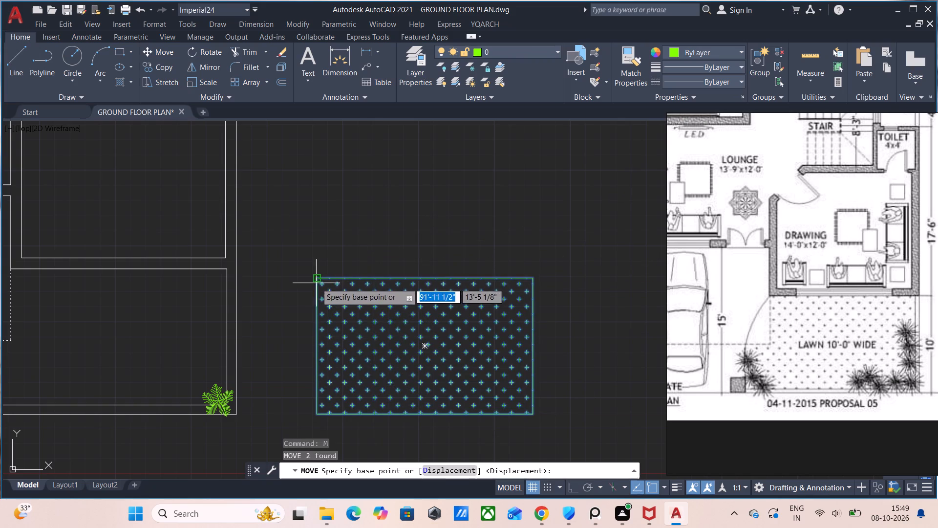
{"action": "left_click", "coordinate": [314, 280]}
{"action": "scroll", "coordinate": [156, 287], "scroll_direction": "down", "scroll_amount": 2}
{"action": "middle_click_drag", "start_coordinate": [166, 291], "coordinate": [345, 300]}
{"action": "scroll", "coordinate": [297, 279], "scroll_direction": "up", "scroll_amount": 3}
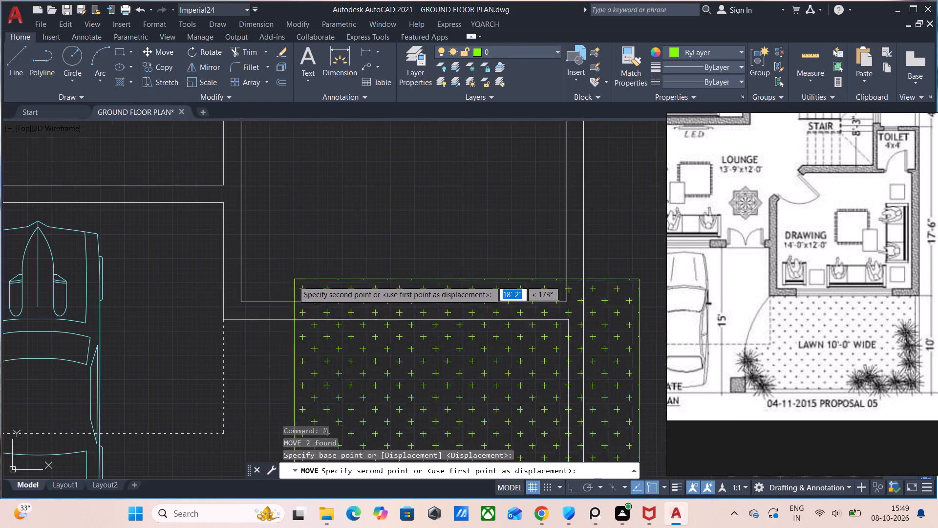
{"action": "left_click", "coordinate": [225, 318]}
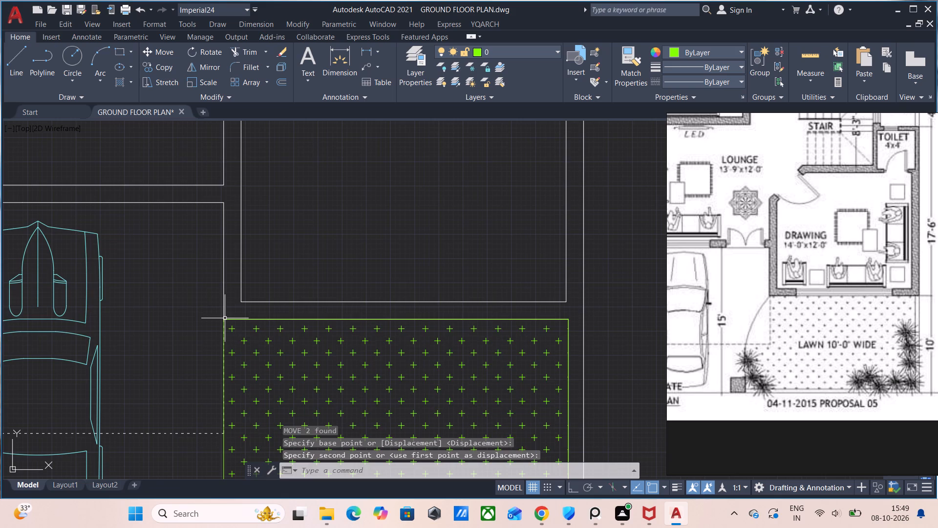
Draw a lawn extension outline toward the cars, about 2'-6" wide and 4'-5" deep, from the dashed line to the front wall.
{"action": "scroll", "coordinate": [421, 277], "scroll_direction": "down", "scroll_amount": 2}
{"action": "middle_click_drag", "start_coordinate": [466, 332], "coordinate": [486, 331]}
{"action": "scroll", "coordinate": [491, 334], "scroll_direction": "up", "scroll_amount": 1}
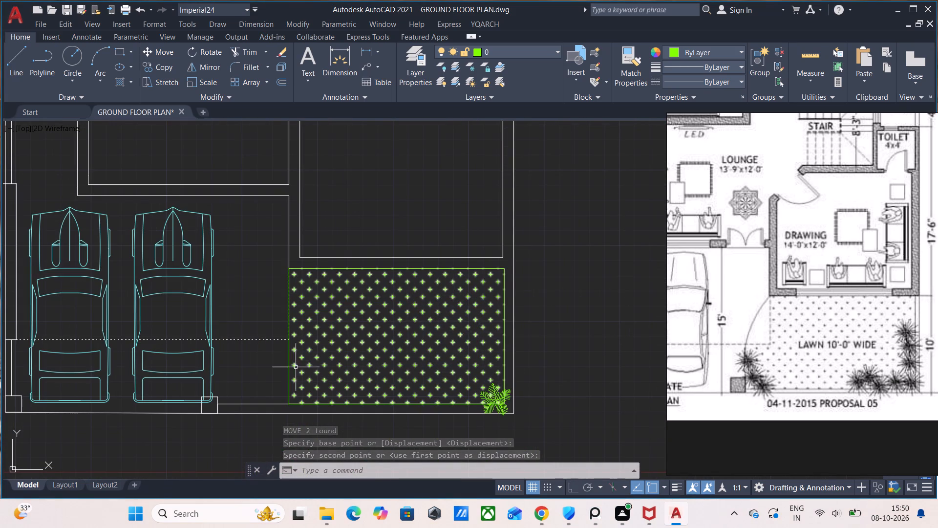
{"action": "scroll", "coordinate": [288, 384], "scroll_direction": "up", "scroll_amount": 1}
{"action": "middle_click_drag", "start_coordinate": [299, 383], "coordinate": [383, 368]}
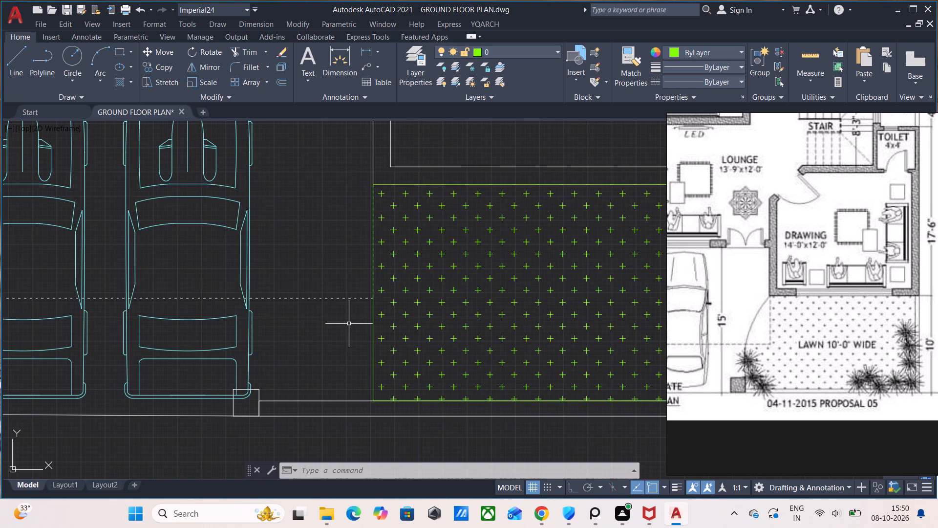
{"action": "key", "text": "l"}
{"action": "key", "text": "Return"}
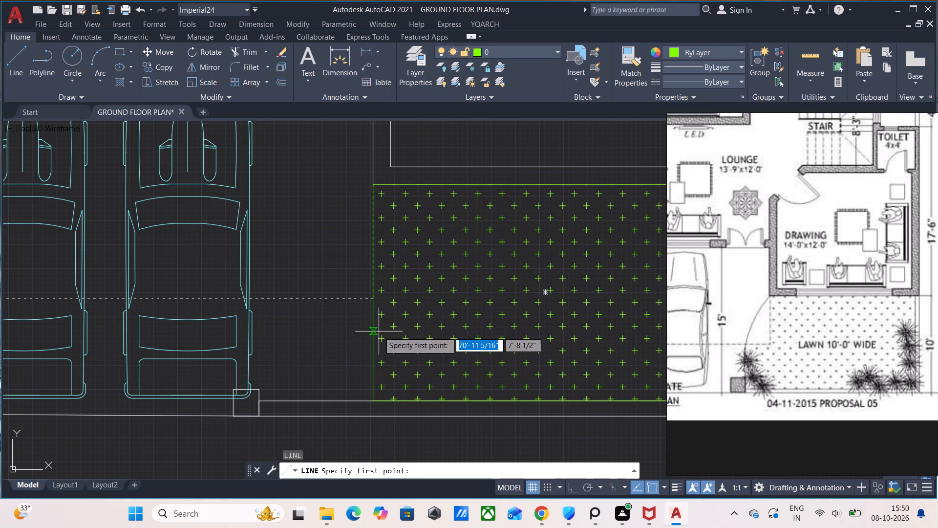
{"action": "scroll", "coordinate": [378, 328], "scroll_direction": "up", "scroll_amount": 2}
{"action": "left_click", "coordinate": [368, 260]}
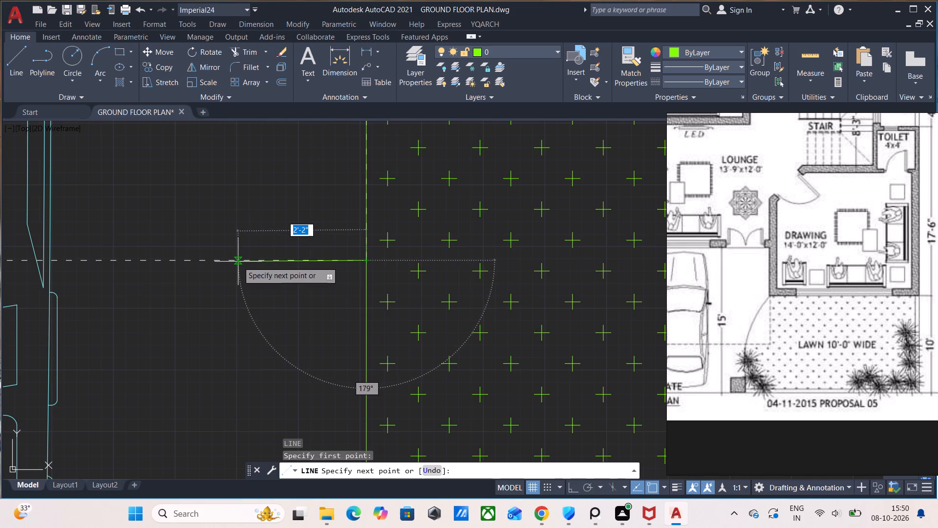
{"action": "key", "text": "F8"}
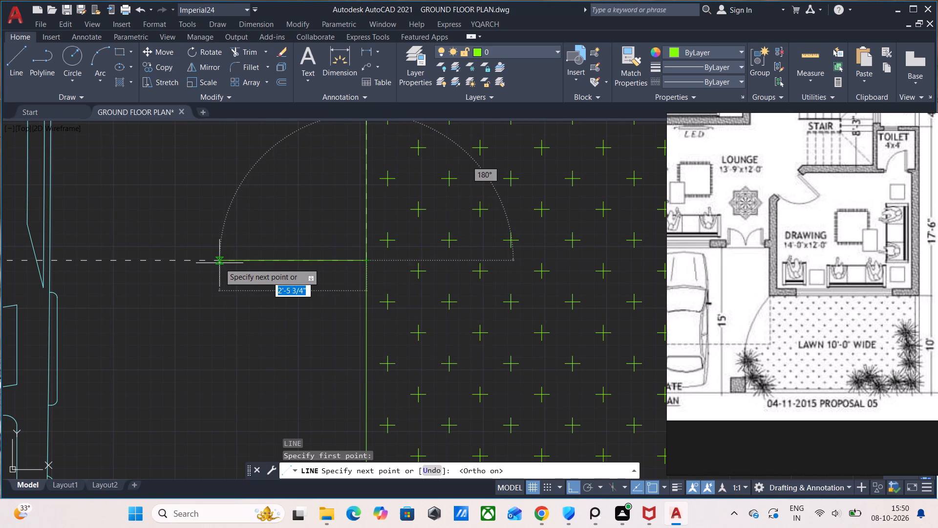
{"action": "left_click", "coordinate": [220, 263]}
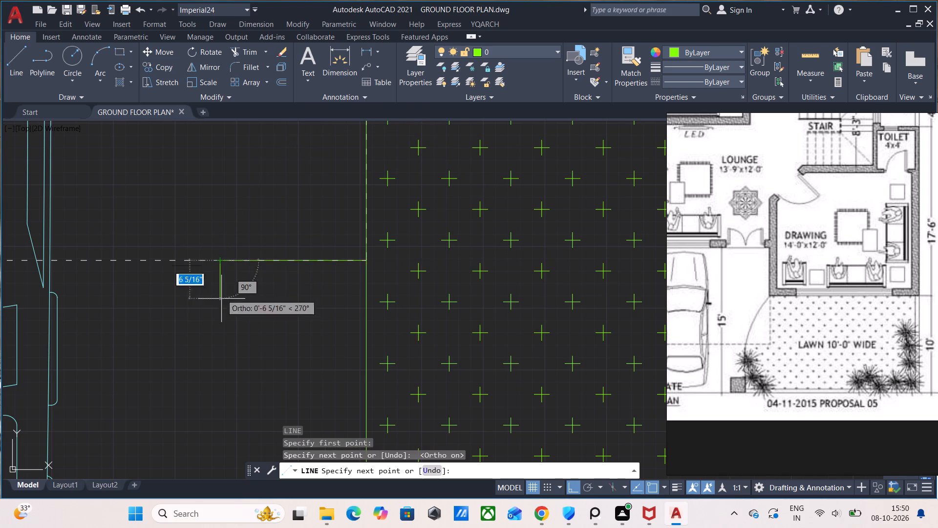
{"action": "scroll", "coordinate": [226, 398], "scroll_direction": "down", "scroll_amount": 1}
{"action": "middle_click_drag", "start_coordinate": [226, 380], "coordinate": [252, 263]}
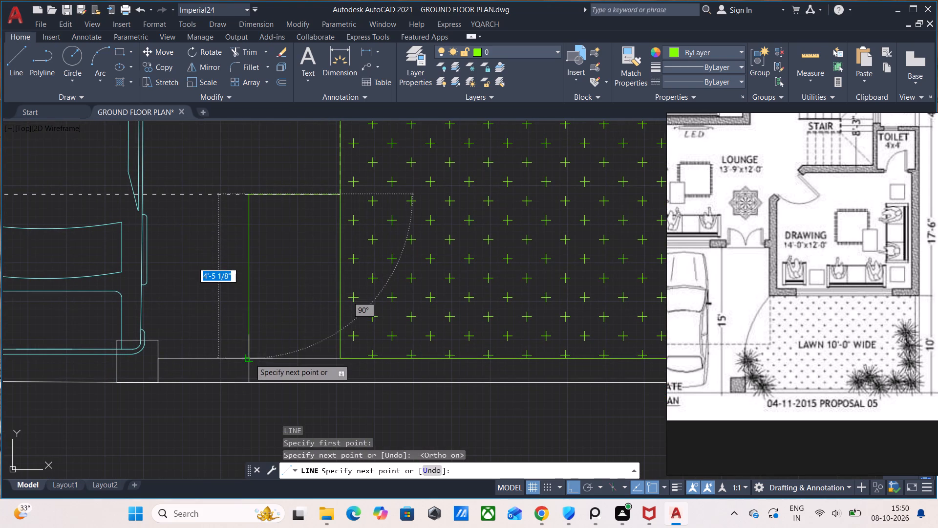
{"action": "left_click", "coordinate": [249, 358]}
{"action": "left_click", "coordinate": [341, 358]}
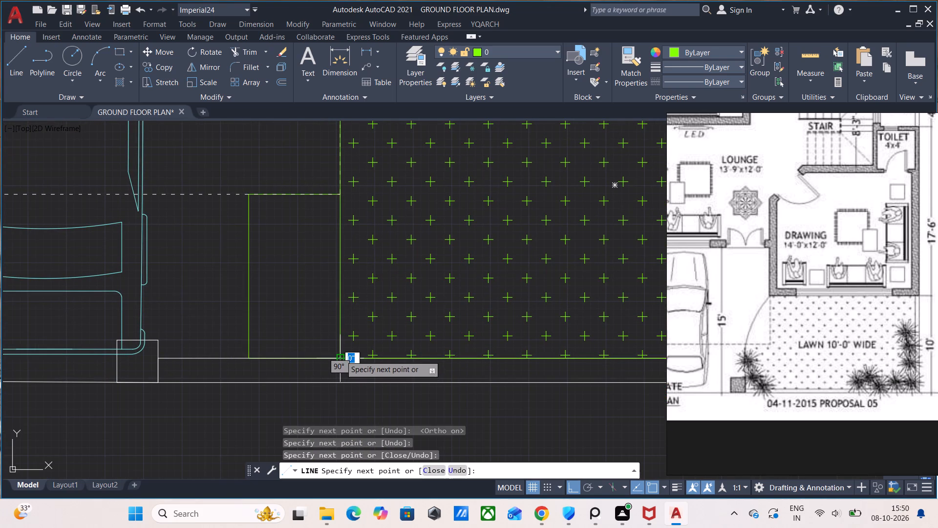
{"action": "key", "text": "Escape"}
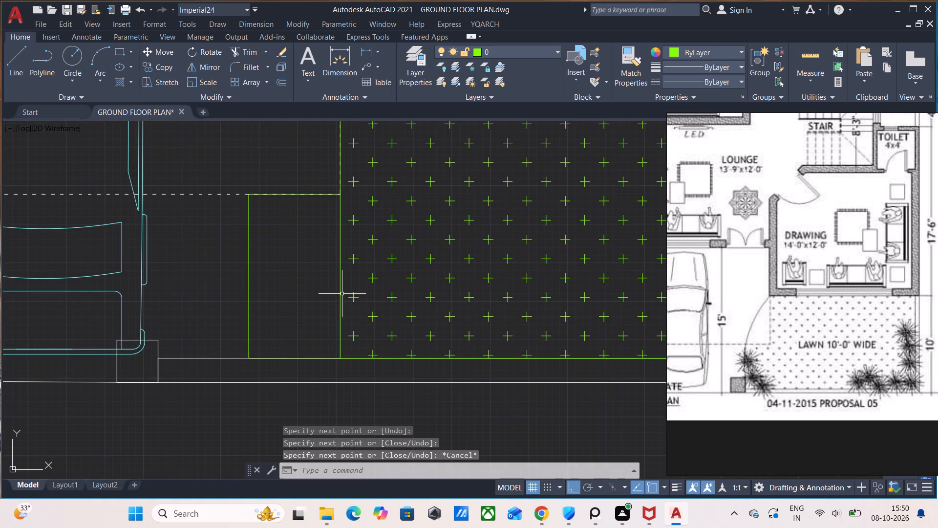
Trim away the lawn rectangle's edge between the hatched area and the new extension.
{"action": "type", "text": "TR"}
{"action": "key", "text": "Return"}
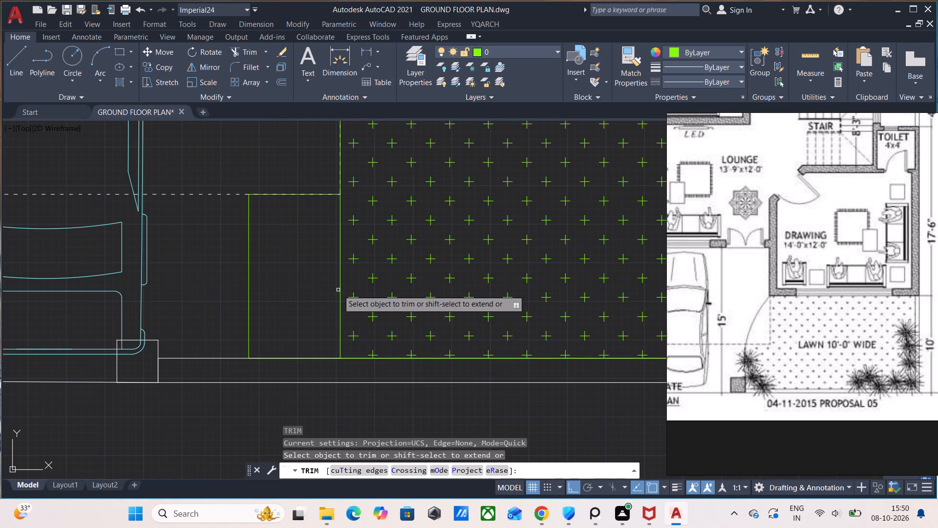
{"action": "left_click", "coordinate": [340, 290]}
{"action": "key", "text": "Escape"}
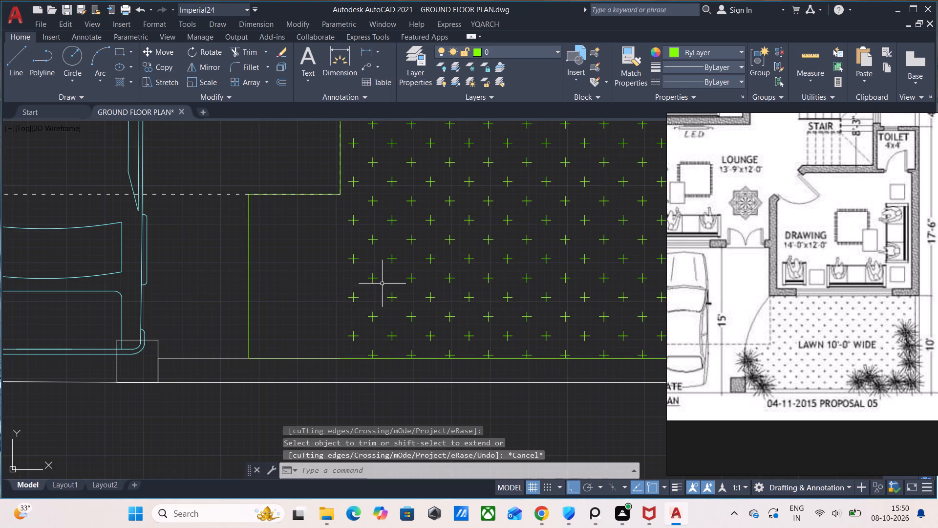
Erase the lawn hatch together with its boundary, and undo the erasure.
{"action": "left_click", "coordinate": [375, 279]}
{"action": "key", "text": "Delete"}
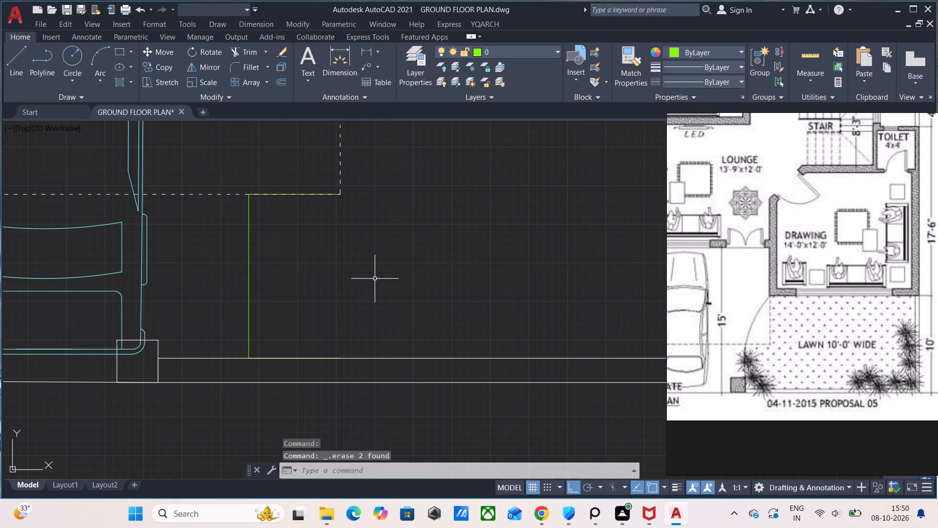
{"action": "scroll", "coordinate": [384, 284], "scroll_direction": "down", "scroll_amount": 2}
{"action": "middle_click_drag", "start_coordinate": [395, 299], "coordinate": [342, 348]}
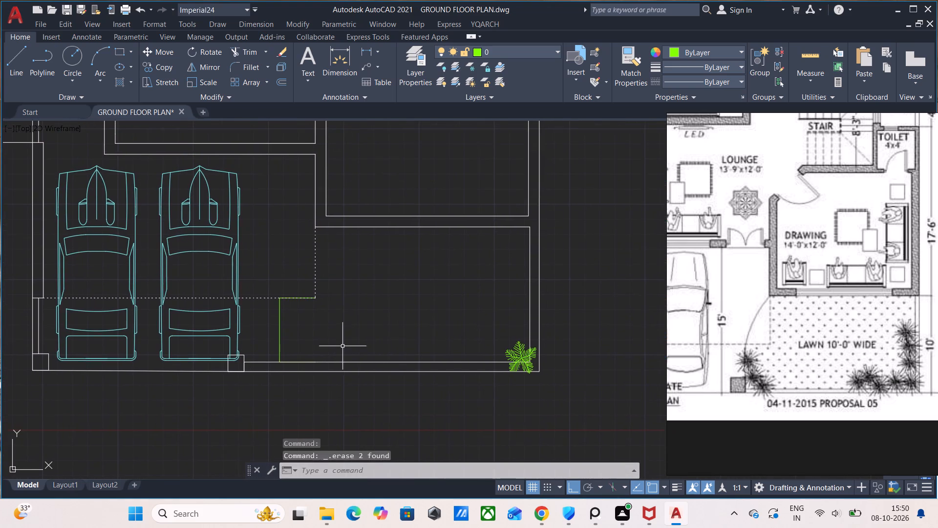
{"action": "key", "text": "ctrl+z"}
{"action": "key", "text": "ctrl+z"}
Hatch the whole enlarged lawn, including the extension beside the cars, with the CROSS pattern at scale 25.
{"action": "middle_click_drag", "start_coordinate": [398, 288], "coordinate": [396, 298]}
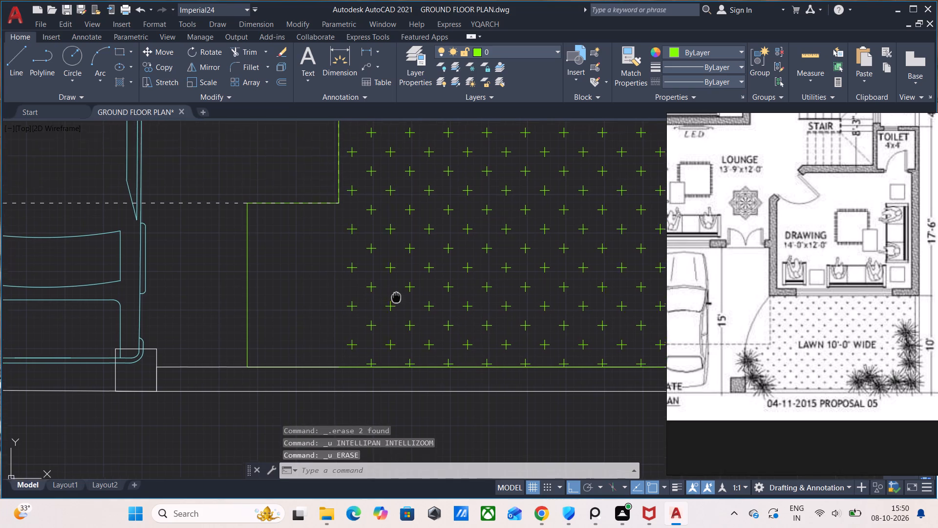
{"action": "middle_click_drag", "start_coordinate": [396, 298], "coordinate": [394, 305]}
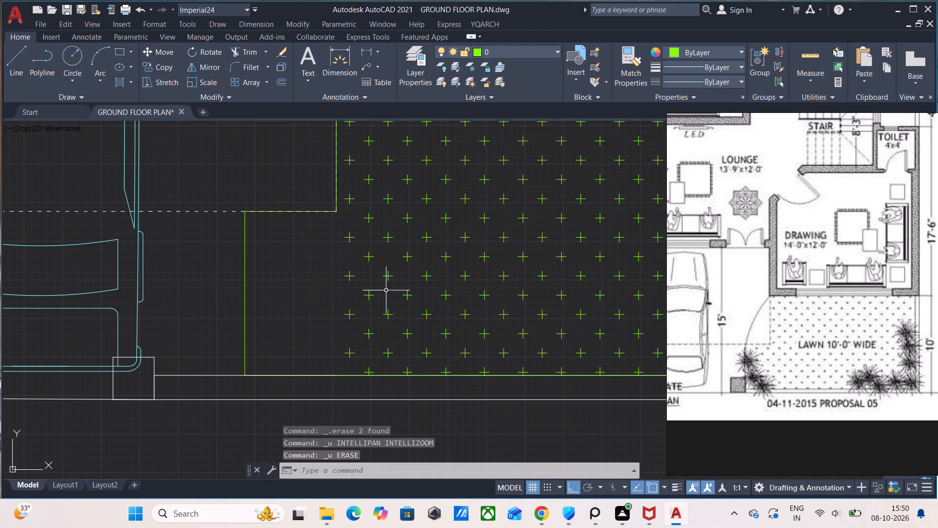
{"action": "key", "text": "h"}
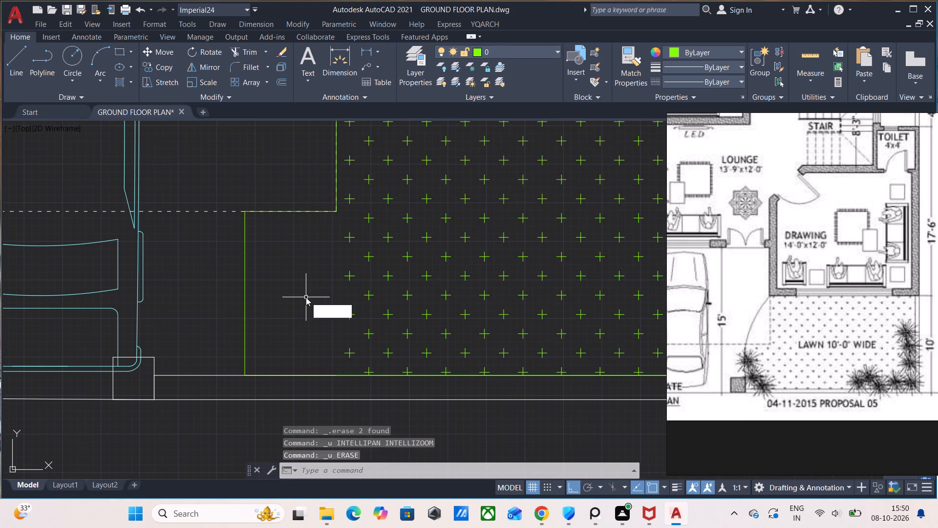
{"action": "key", "text": "Return"}
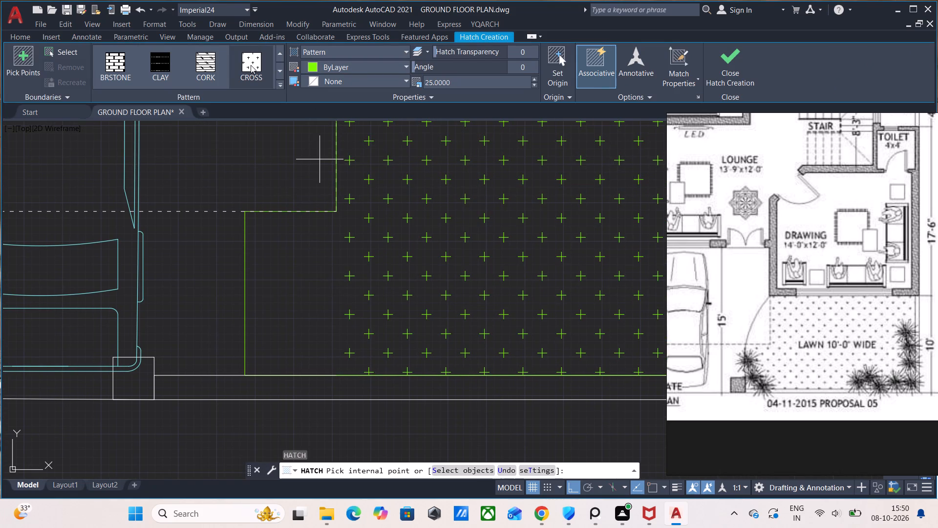
{"action": "left_click", "coordinate": [251, 65]}
{"action": "left_click", "coordinate": [286, 314]}
{"action": "scroll", "coordinate": [404, 255], "scroll_direction": "down", "scroll_amount": 2}
{"action": "scroll", "coordinate": [455, 252], "scroll_direction": "up", "scroll_amount": 1}
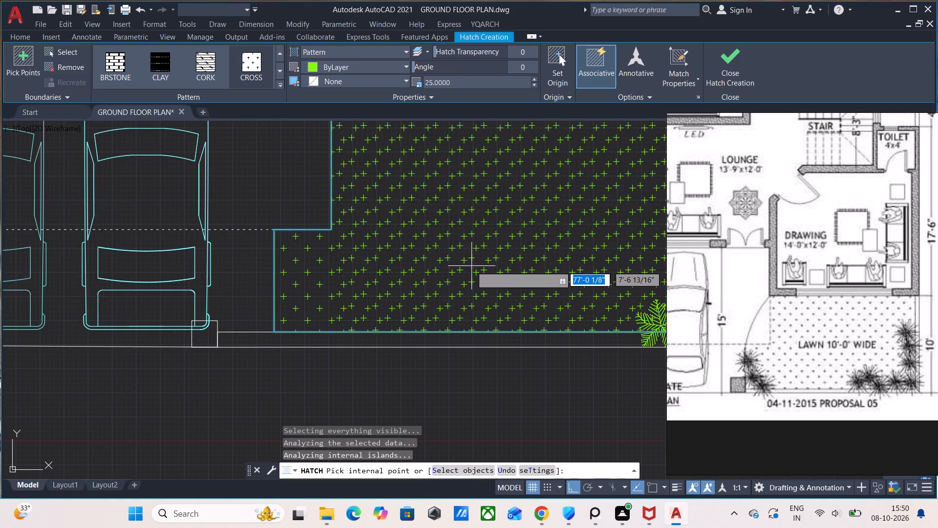
{"action": "key", "text": "Escape"}
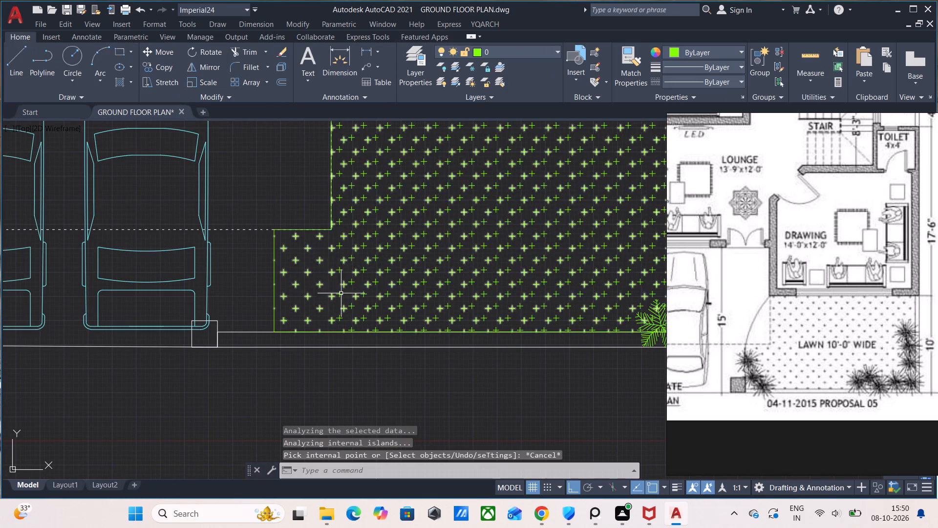
Erase the older overlapping lawn hatch together with its boundary, keeping the new hatch that includes the extension.
{"action": "left_click", "coordinate": [340, 273]}
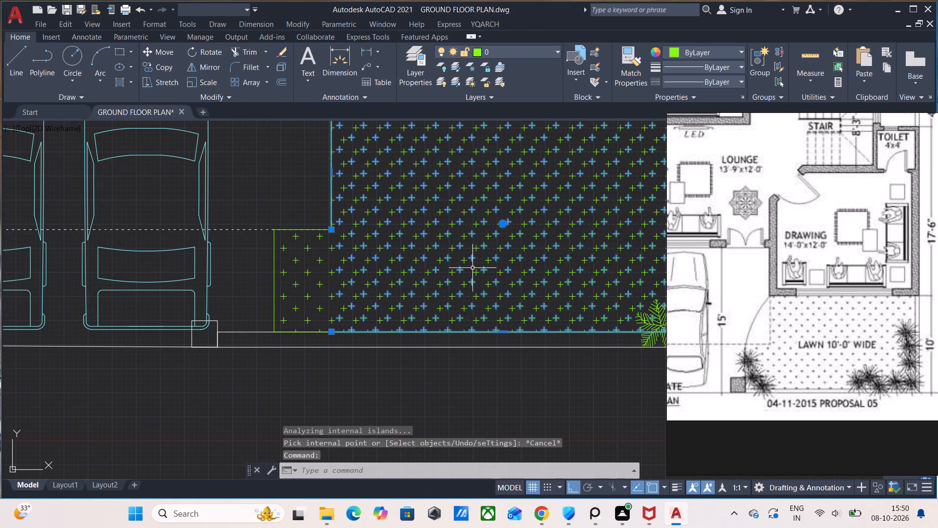
{"action": "key", "text": "Delete"}
Erase the lawn extension's outline: the edge facing the cars and the short edge along the dashed line.
{"action": "scroll", "coordinate": [476, 268], "scroll_direction": "down", "scroll_amount": 1}
{"action": "middle_click_drag", "start_coordinate": [474, 288], "coordinate": [473, 307]}
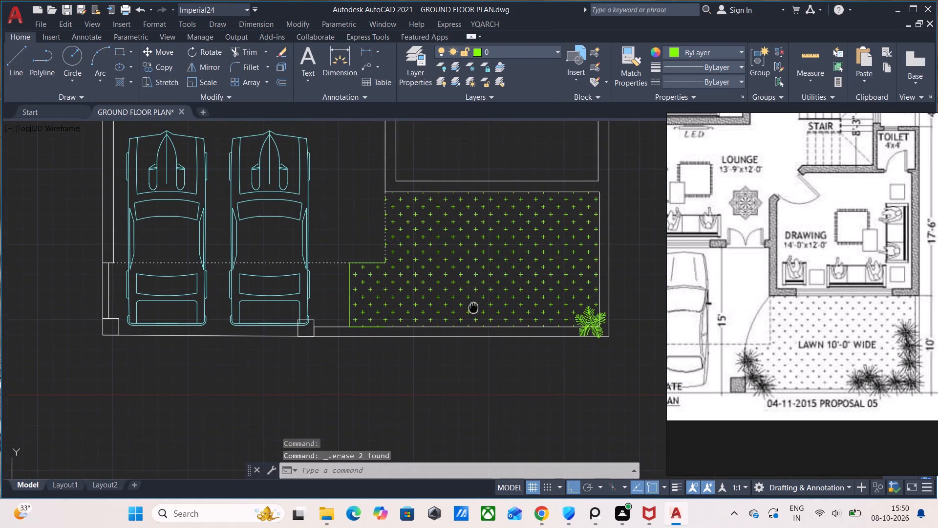
{"action": "middle_click_drag", "start_coordinate": [473, 307], "coordinate": [490, 345]}
{"action": "scroll", "coordinate": [336, 315], "scroll_direction": "up", "scroll_amount": 1}
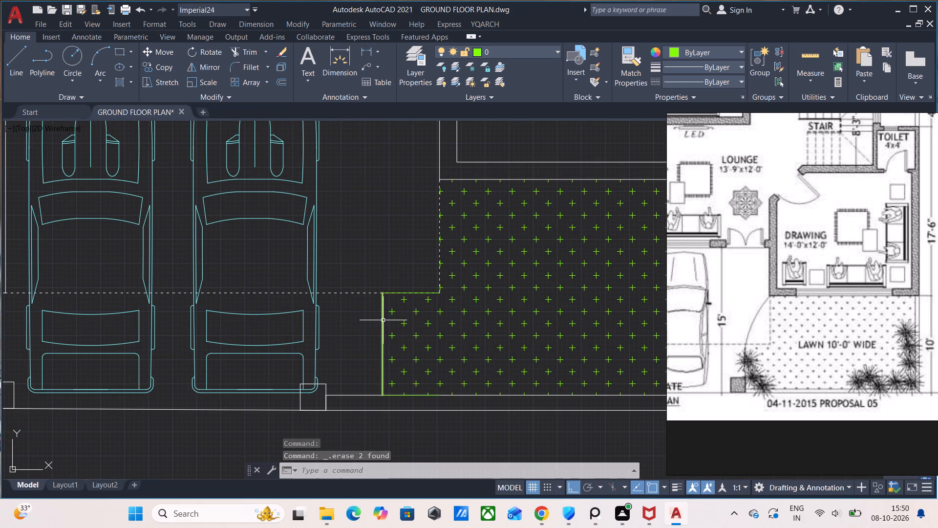
{"action": "left_click", "coordinate": [383, 320]}
{"action": "key", "text": "Delete"}
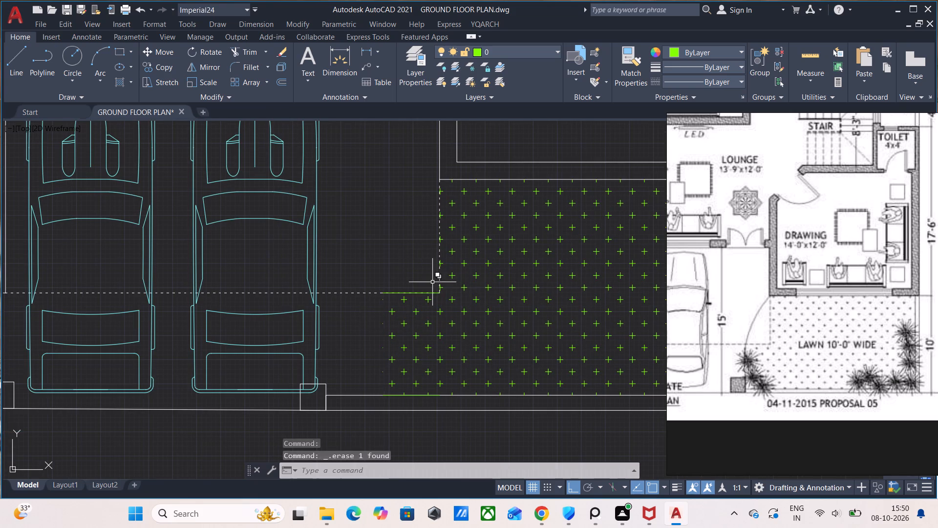
{"action": "scroll", "coordinate": [432, 282], "scroll_direction": "up", "scroll_amount": 1}
{"action": "left_click", "coordinate": [397, 299]}
{"action": "key", "text": "Delete"}
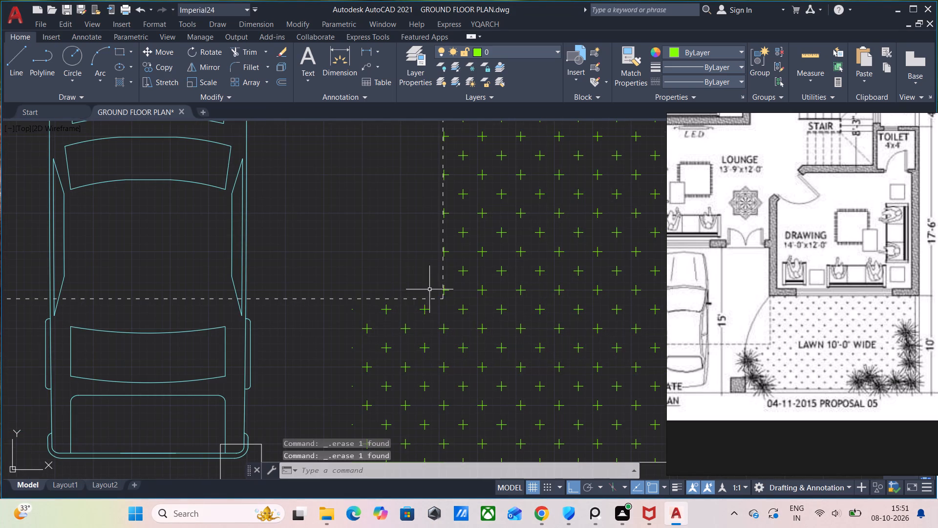
With Ortho off, copy the tree in the lawn's outer front corner to four staggered spots along the front wall.
{"action": "scroll", "coordinate": [485, 280], "scroll_direction": "down", "scroll_amount": 1}
{"action": "middle_click_drag", "start_coordinate": [506, 358], "coordinate": [365, 353]}
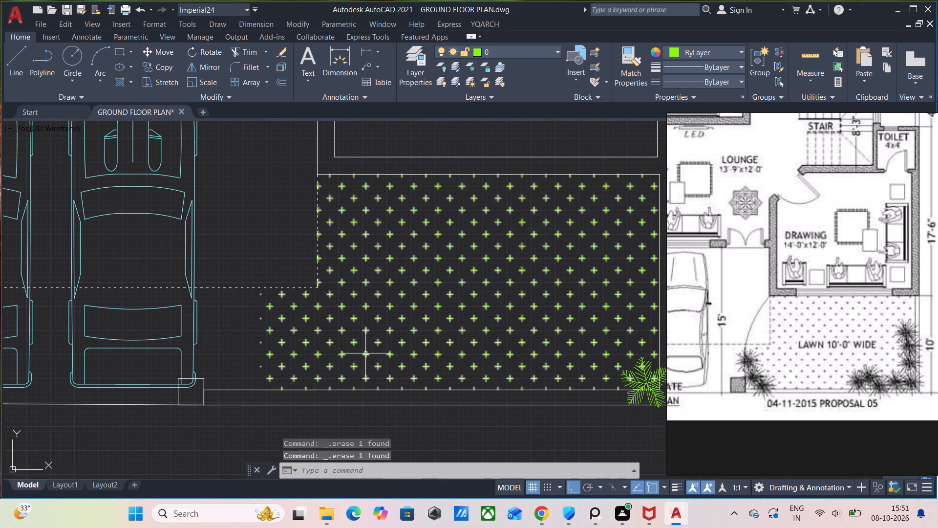
{"action": "scroll", "coordinate": [471, 339], "scroll_direction": "down", "scroll_amount": 1}
{"action": "middle_click_drag", "start_coordinate": [504, 367], "coordinate": [446, 361]}
{"action": "scroll", "coordinate": [524, 372], "scroll_direction": "up", "scroll_amount": 1}
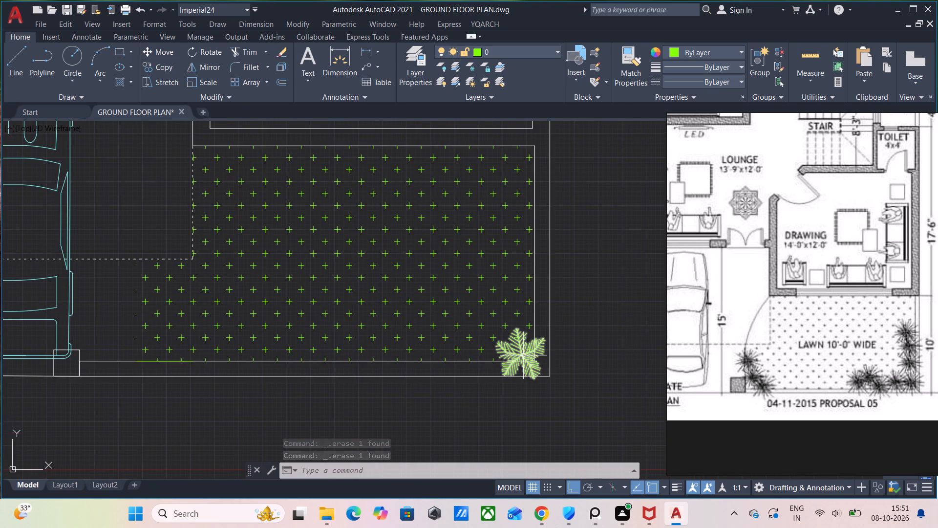
{"action": "left_click", "coordinate": [522, 355]}
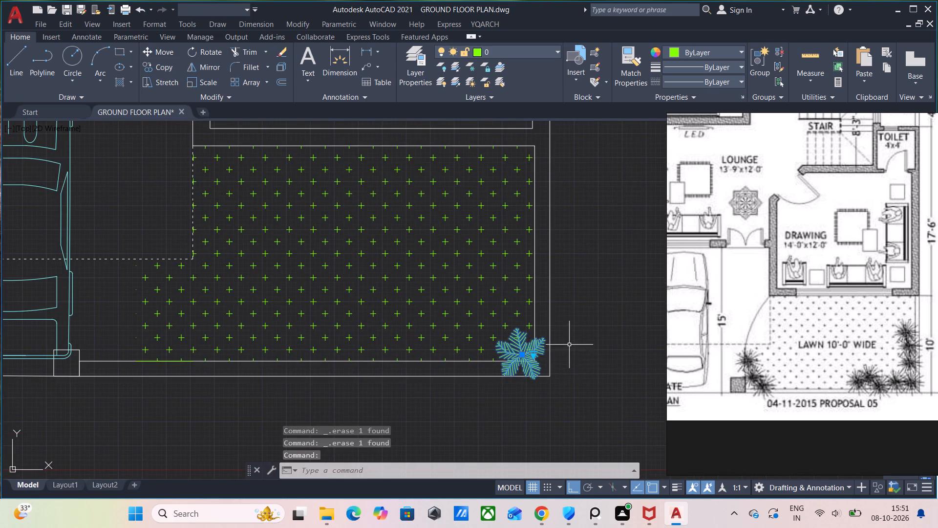
{"action": "scroll", "coordinate": [569, 344], "scroll_direction": "down", "scroll_amount": 1}
{"action": "middle_click_drag", "start_coordinate": [569, 343], "coordinate": [558, 373]}
{"action": "key", "text": "c"}
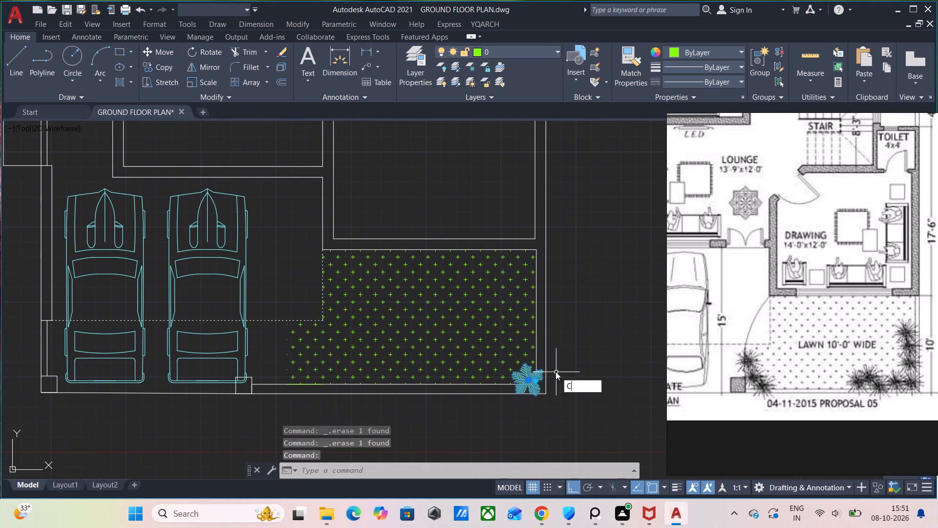
{"action": "key", "text": "o"}
{"action": "key", "text": "Return"}
{"action": "left_click", "coordinate": [527, 378]}
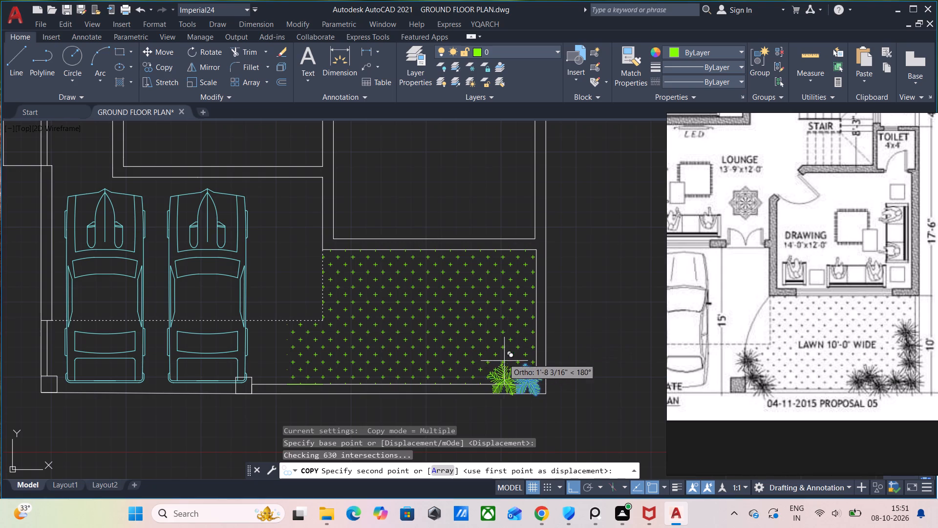
{"action": "key", "text": "F8"}
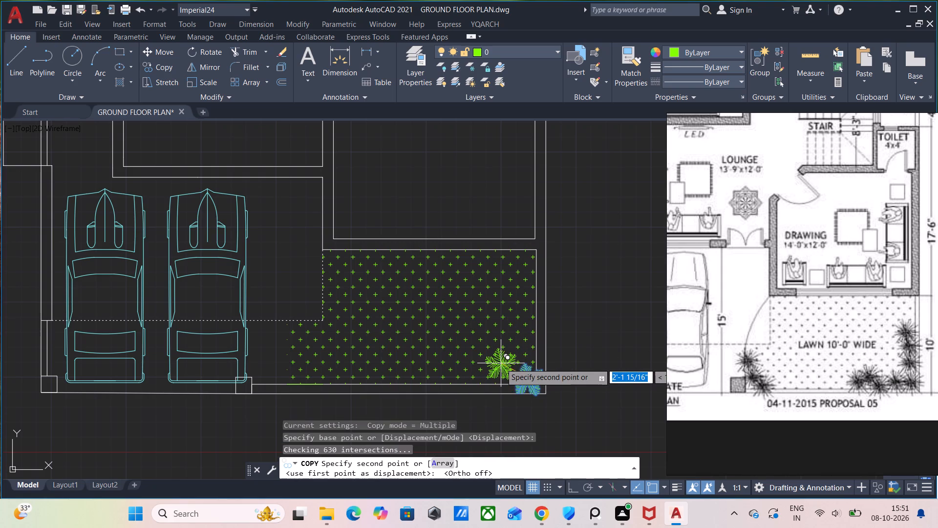
{"action": "scroll", "coordinate": [499, 366], "scroll_direction": "up", "scroll_amount": 1}
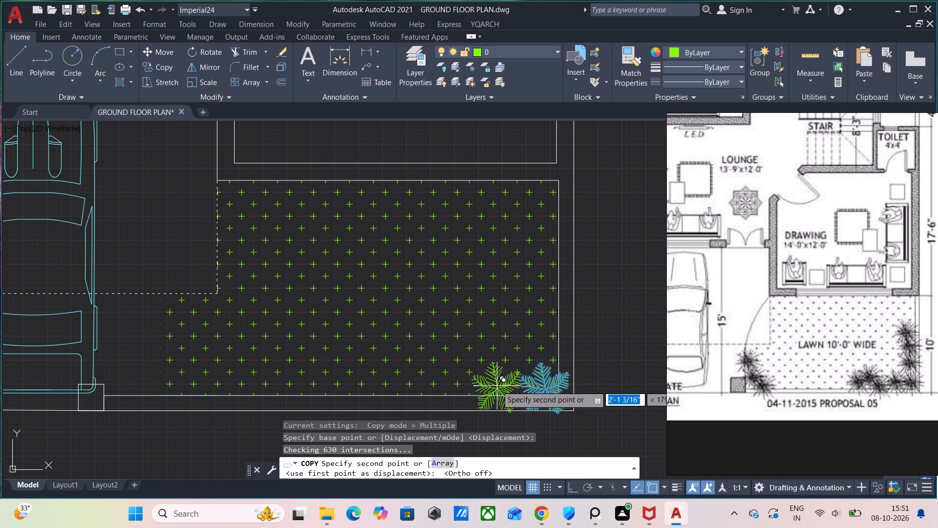
{"action": "left_click", "coordinate": [497, 385]}
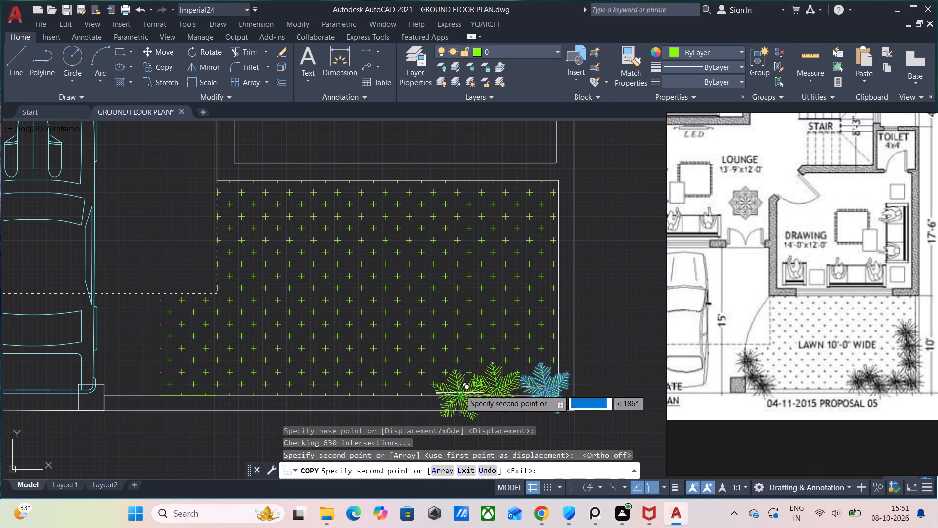
{"action": "left_click", "coordinate": [458, 358]}
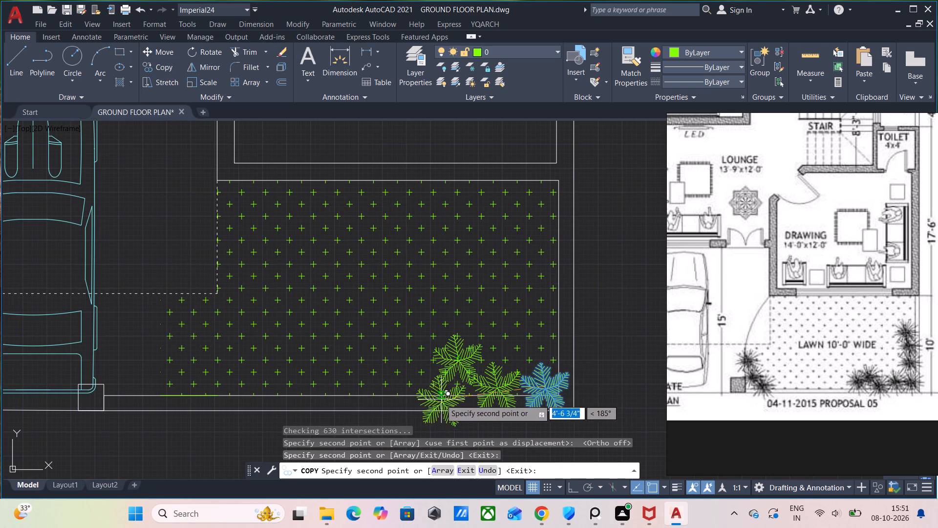
{"action": "left_click", "coordinate": [439, 399]}
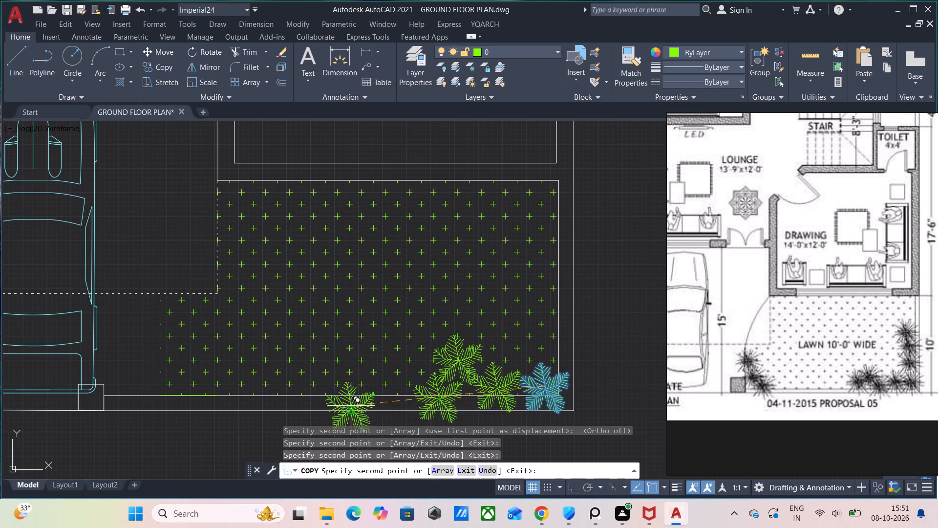
{"action": "left_click", "coordinate": [399, 379]}
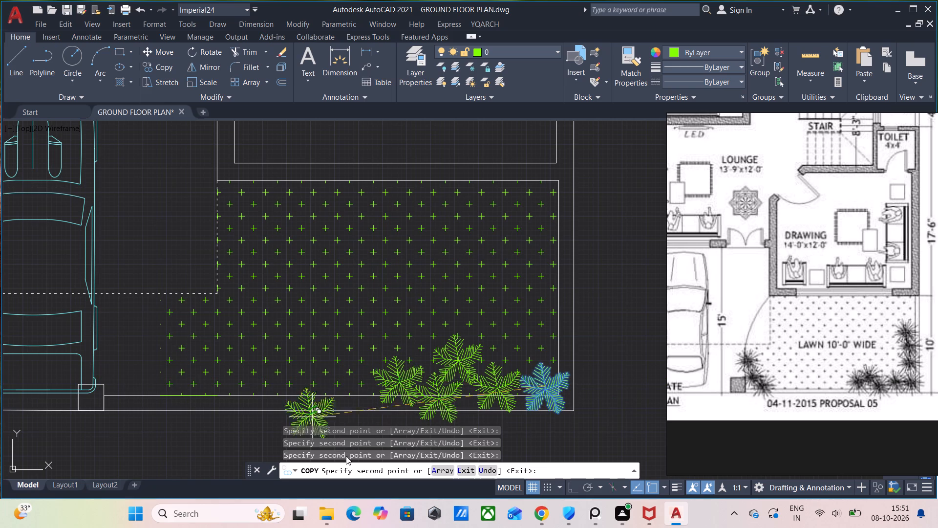
Place three more copies of the tree along the lawn's outer side wall, stepping from the corner tree toward the house.
{"action": "left_click", "coordinate": [541, 336]}
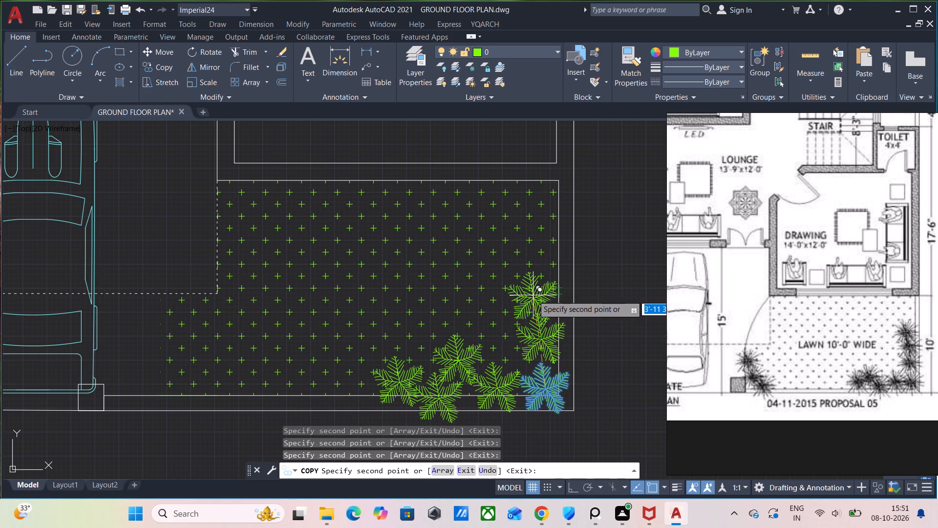
{"action": "left_click", "coordinate": [535, 295]}
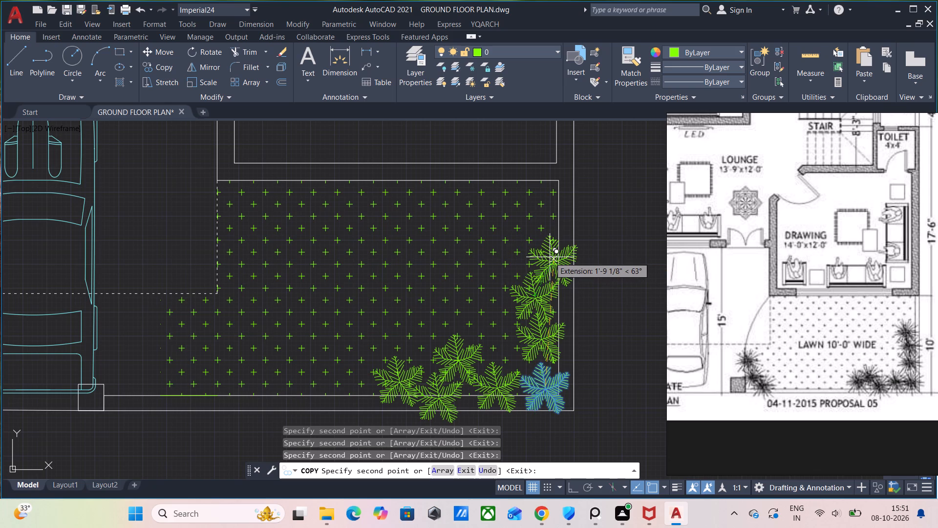
{"action": "left_click", "coordinate": [522, 262]}
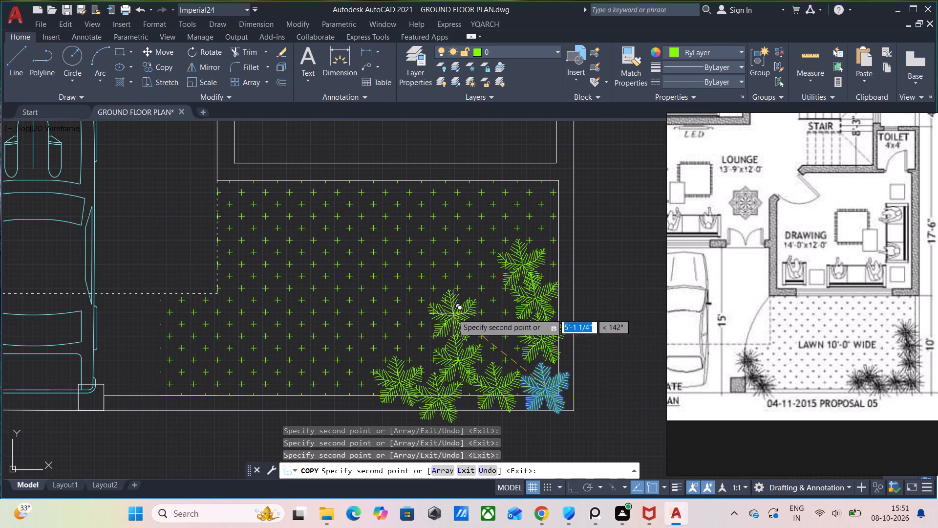
Place tree copies at the lawn extension's front end, beside the gate pillar near the cars.
{"action": "scroll", "coordinate": [403, 332], "scroll_direction": "down", "scroll_amount": 1}
{"action": "middle_click_drag", "start_coordinate": [408, 338], "coordinate": [460, 327]}
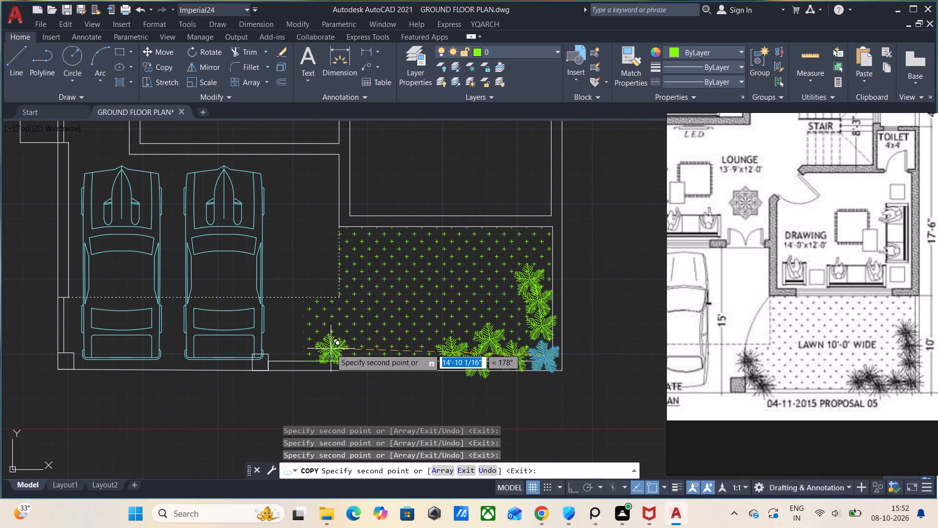
{"action": "scroll", "coordinate": [264, 352], "scroll_direction": "up", "scroll_amount": 1}
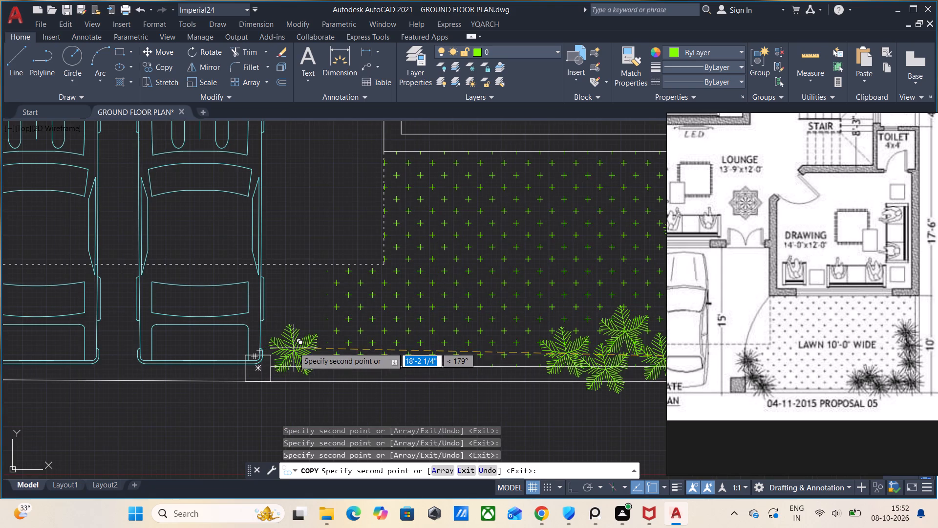
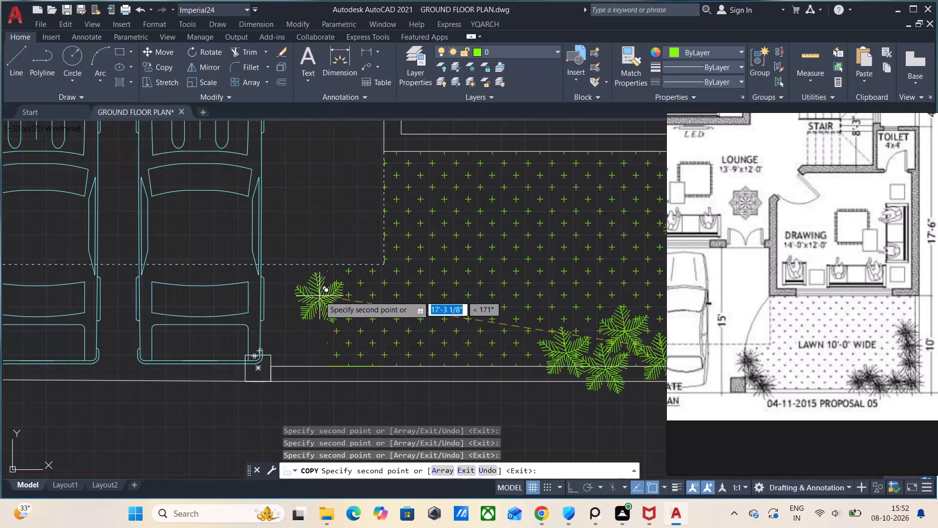
Place two more tree copies between the gate pillar and the lawn's front wall, stepping toward the lawn, and finish copying.
{"action": "left_click", "coordinate": [329, 338]}
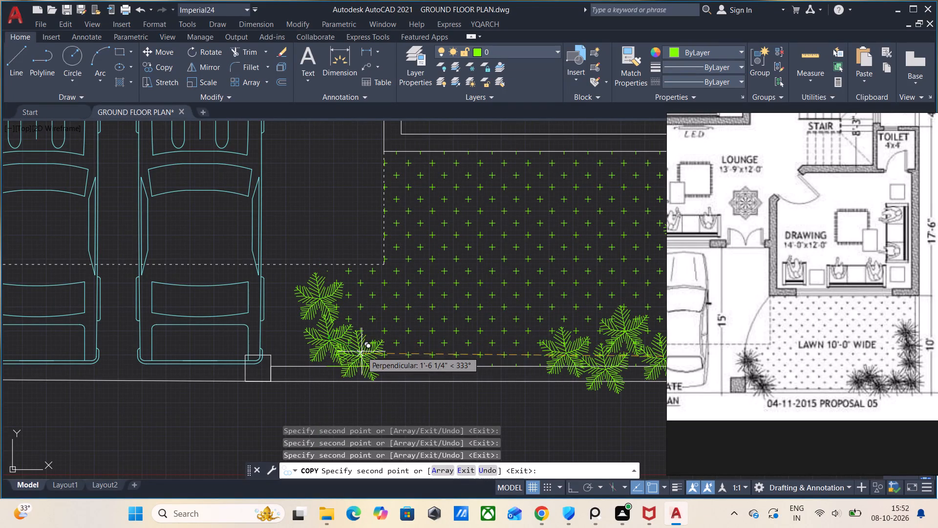
{"action": "left_click", "coordinate": [362, 351]}
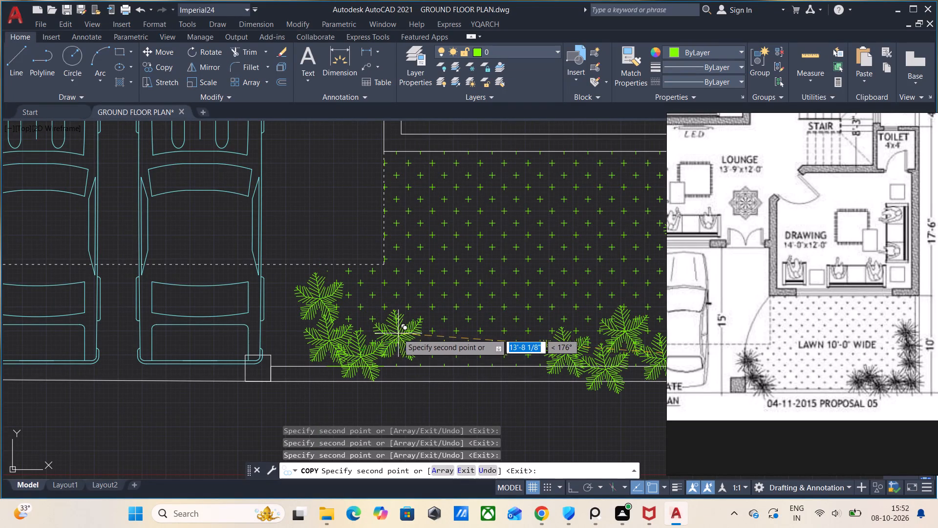
{"action": "key", "text": "Escape"}
Move the square gate pillar beside the lawn along the front boundary line, away from the cars and toward the trees.
{"action": "left_click", "coordinate": [269, 372]}
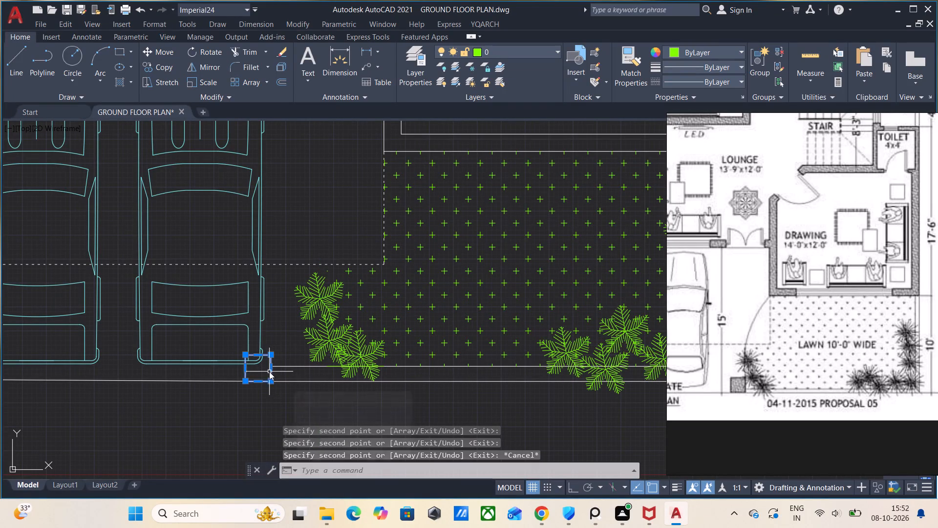
{"action": "scroll", "coordinate": [298, 361], "scroll_direction": "down", "scroll_amount": 1}
{"action": "key", "text": "m"}
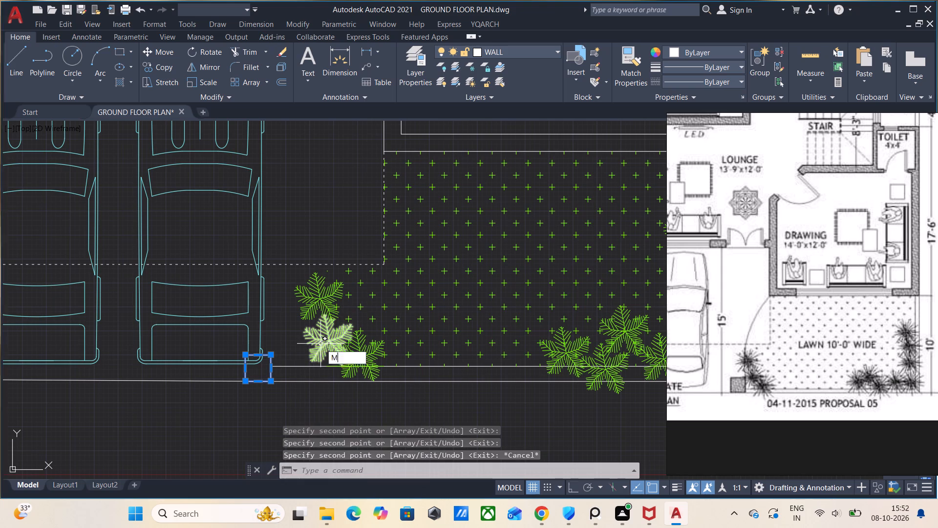
{"action": "key", "text": "Return"}
{"action": "scroll", "coordinate": [267, 377], "scroll_direction": "up", "scroll_amount": 1}
{"action": "left_click", "coordinate": [274, 381]}
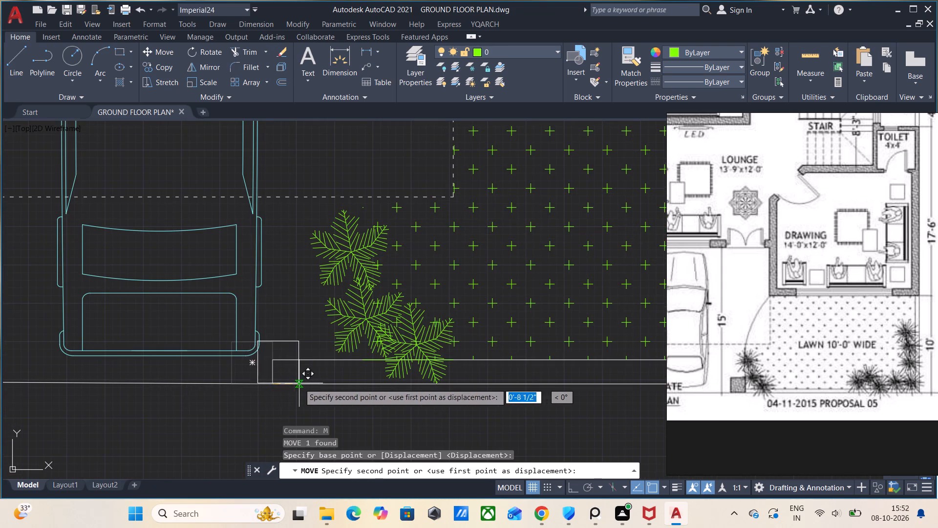
{"action": "left_click", "coordinate": [334, 382]}
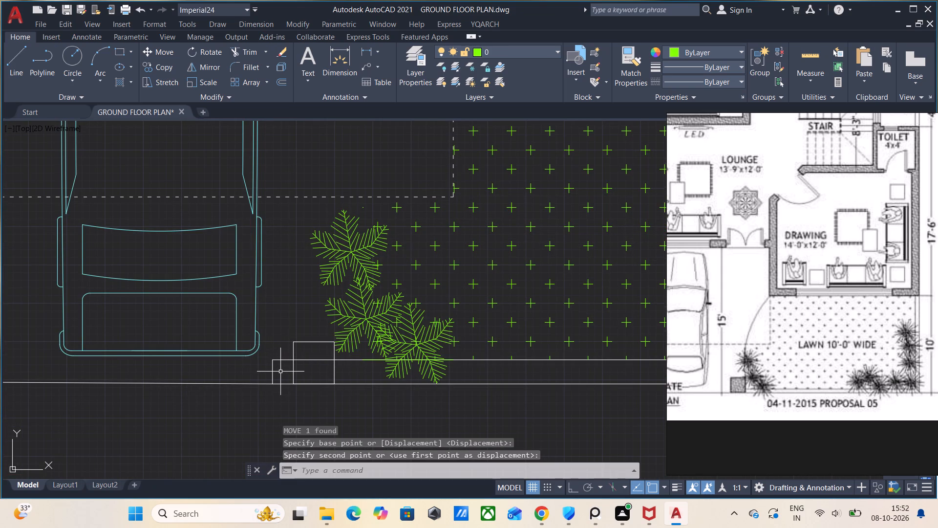
Trim the front wall's projecting end beyond the moved gate pillar and the wall line crossing inside the pillar.
{"action": "type", "text": "TR"}
{"action": "key", "text": "Return"}
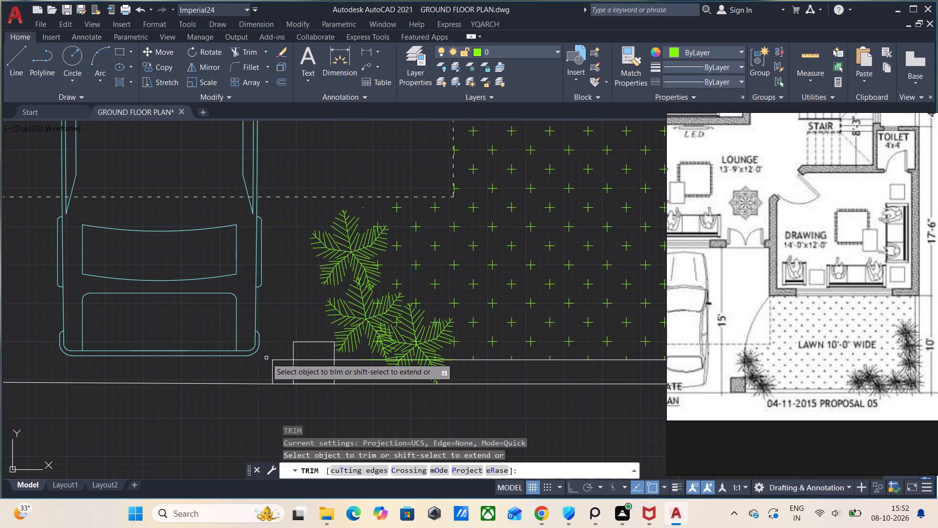
{"action": "left_click_drag", "start_coordinate": [271, 357], "coordinate": [268, 374]}
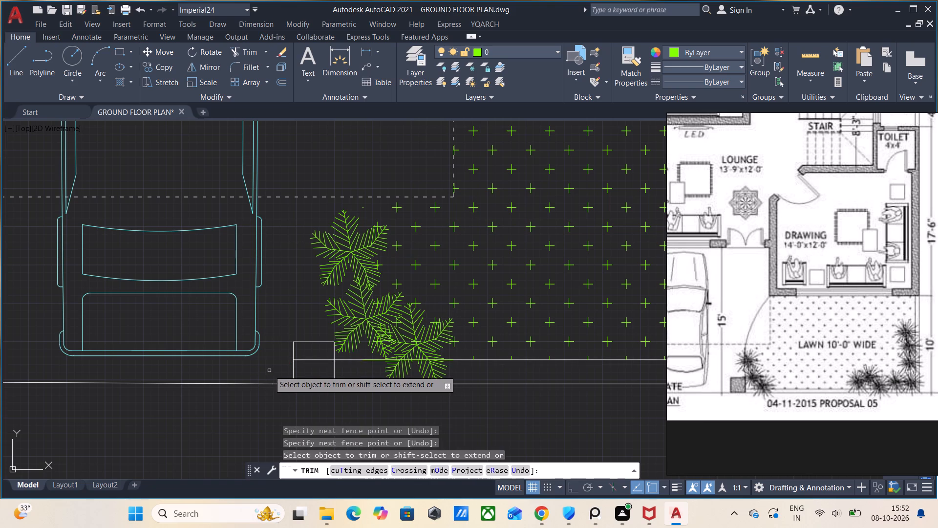
{"action": "left_click_drag", "start_coordinate": [319, 353], "coordinate": [320, 371]}
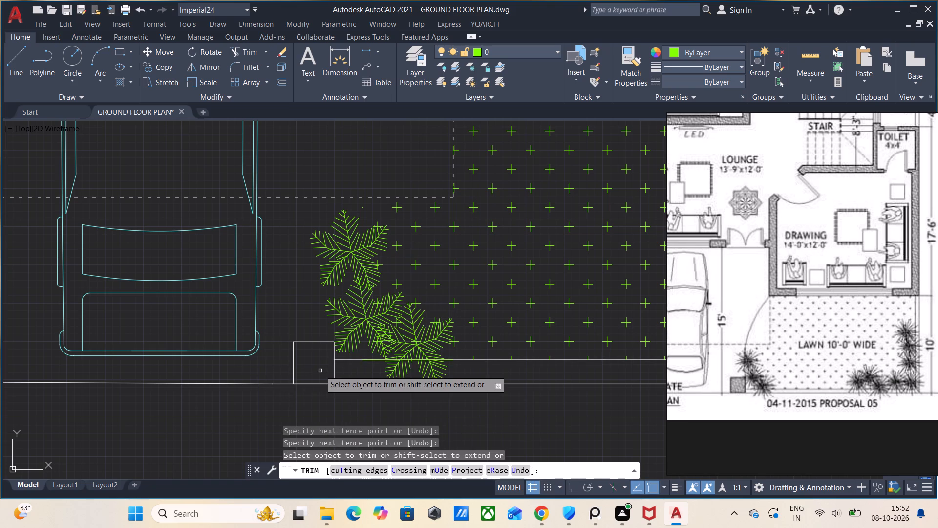
{"action": "key", "text": "Escape"}
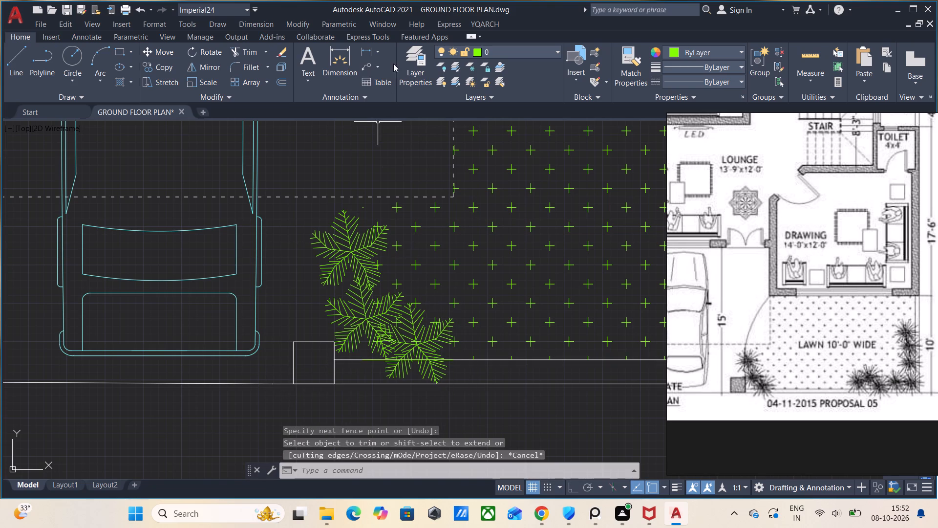
Make WALL the current layer.
{"action": "left_click", "coordinate": [418, 60]}
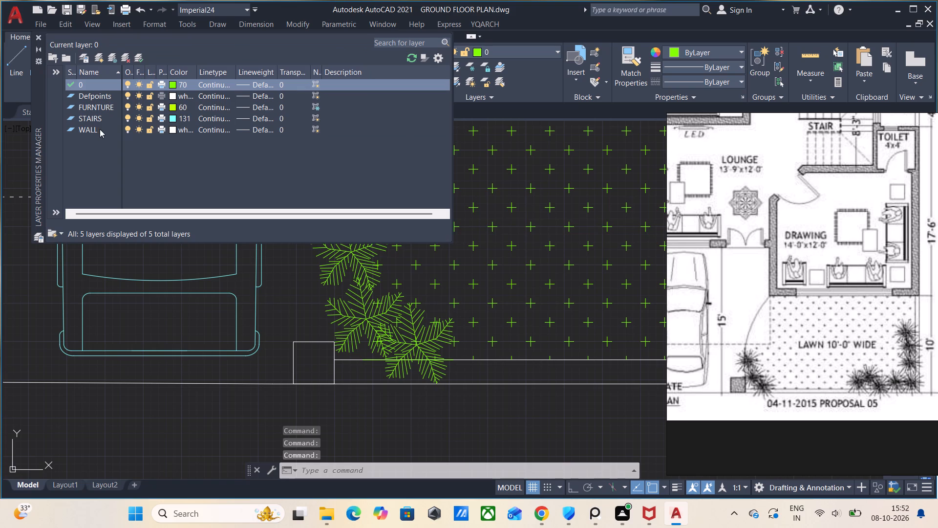
{"action": "left_click", "coordinate": [95, 128]}
{"action": "left_click", "coordinate": [138, 55]}
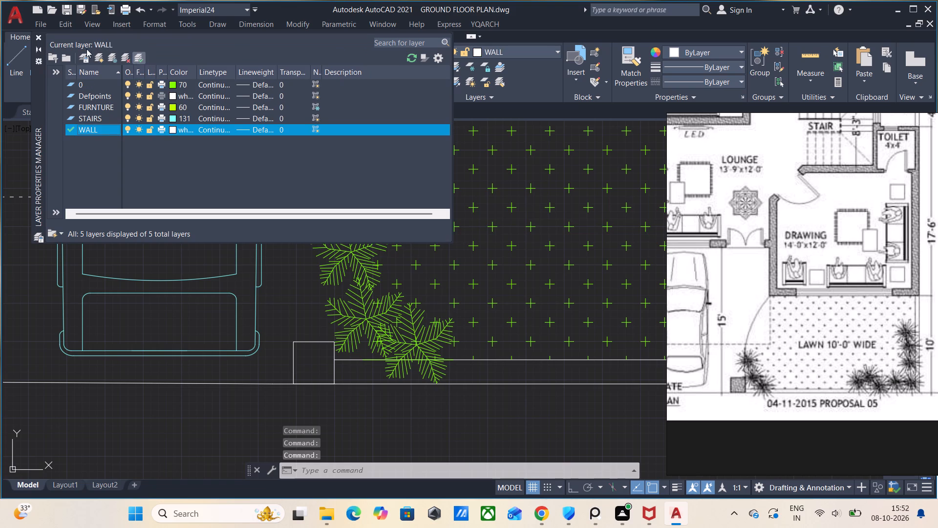
{"action": "left_click", "coordinate": [40, 35]}
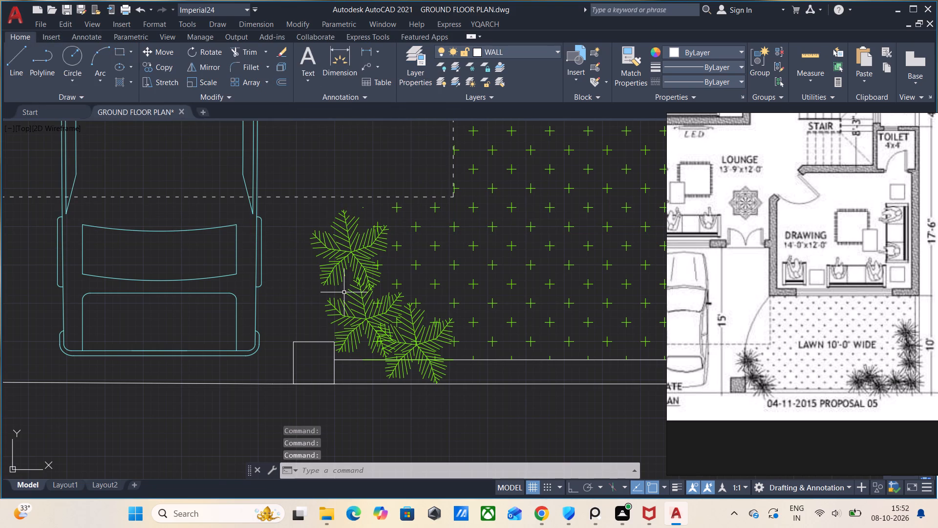
Hatch the gate pillar beside the trees with the AR-SAND pattern at scale 1.
{"action": "key", "text": "h"}
{"action": "key", "text": "Return"}
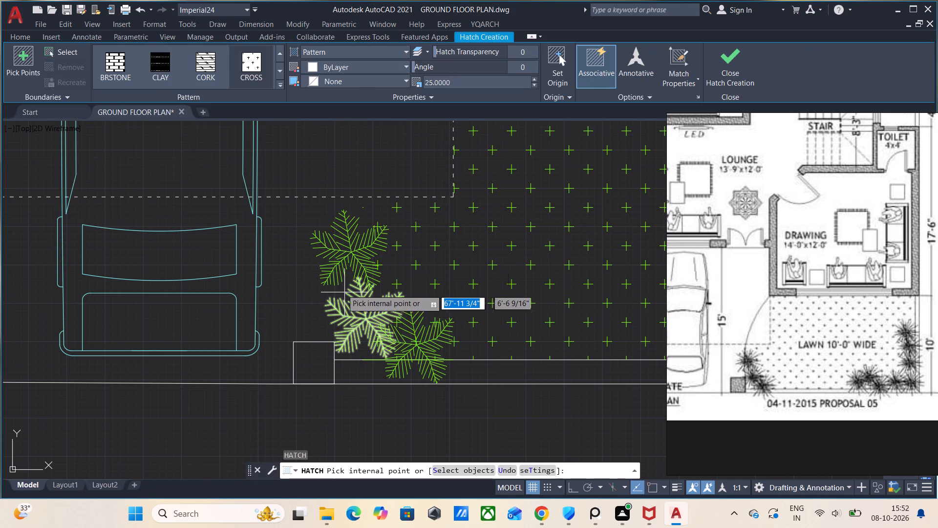
{"action": "left_click", "coordinate": [279, 84]}
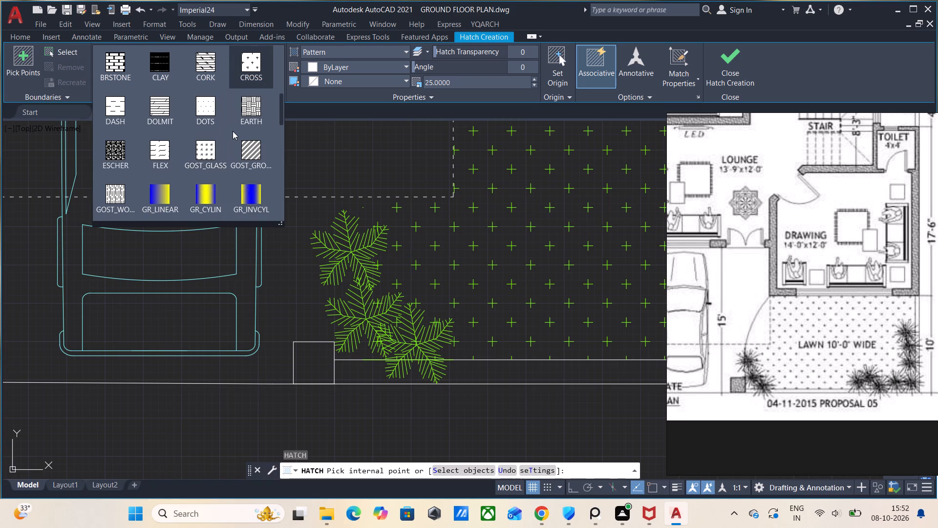
{"action": "scroll", "coordinate": [233, 131], "scroll_direction": "down", "scroll_amount": 13}
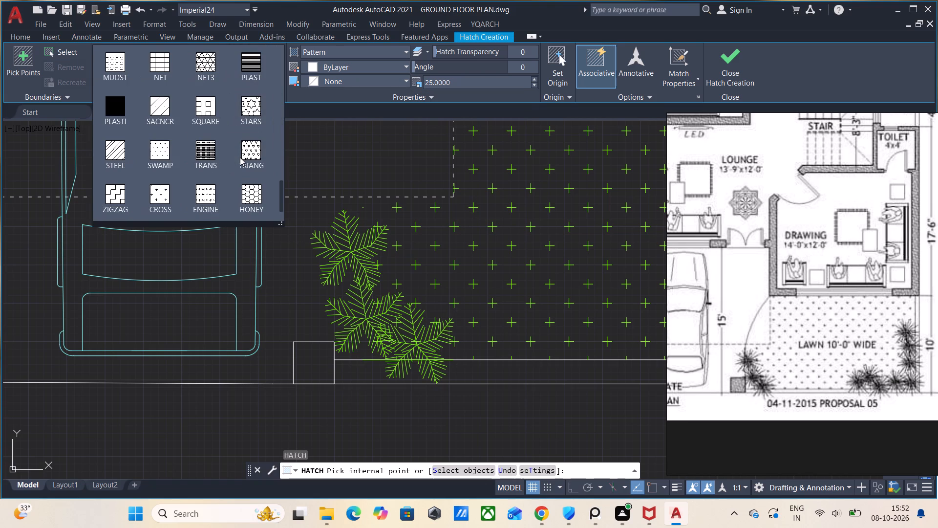
{"action": "scroll", "coordinate": [240, 157], "scroll_direction": "down", "scroll_amount": 3}
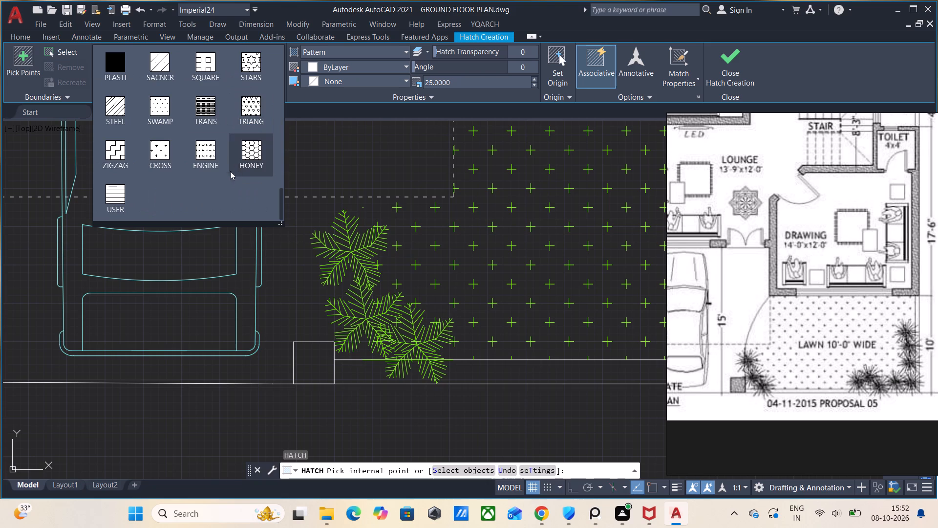
{"action": "scroll", "coordinate": [227, 175], "scroll_direction": "up", "scroll_amount": 4}
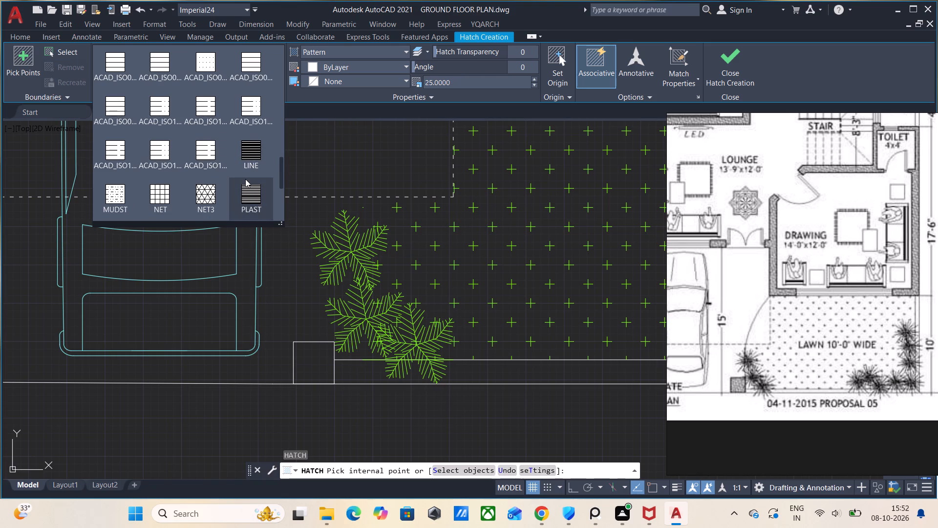
{"action": "scroll", "coordinate": [245, 179], "scroll_direction": "up", "scroll_amount": 3}
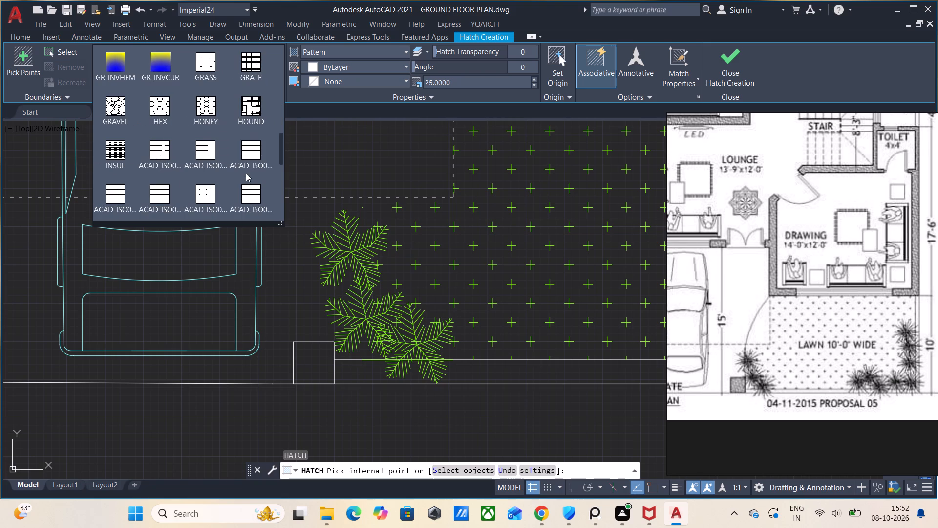
{"action": "scroll", "coordinate": [246, 173], "scroll_direction": "up", "scroll_amount": 3}
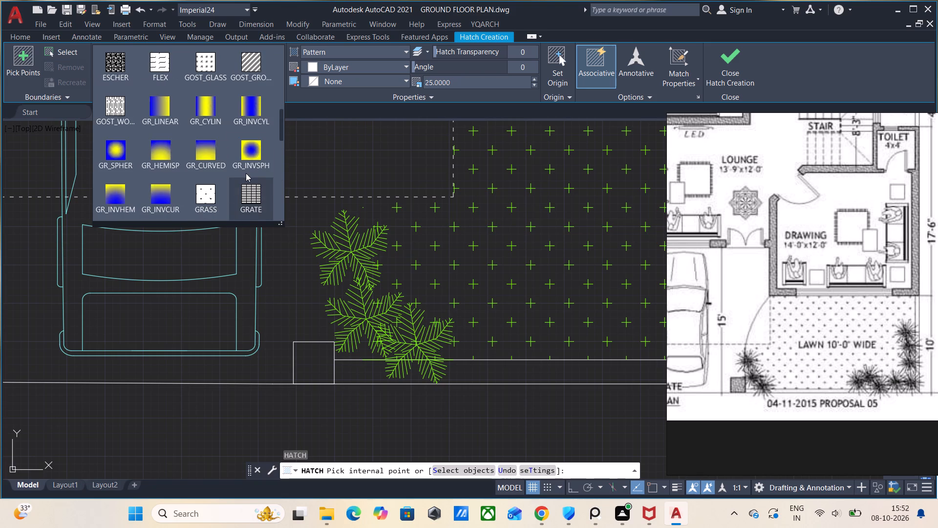
{"action": "scroll", "coordinate": [246, 173], "scroll_direction": "up", "scroll_amount": 4}
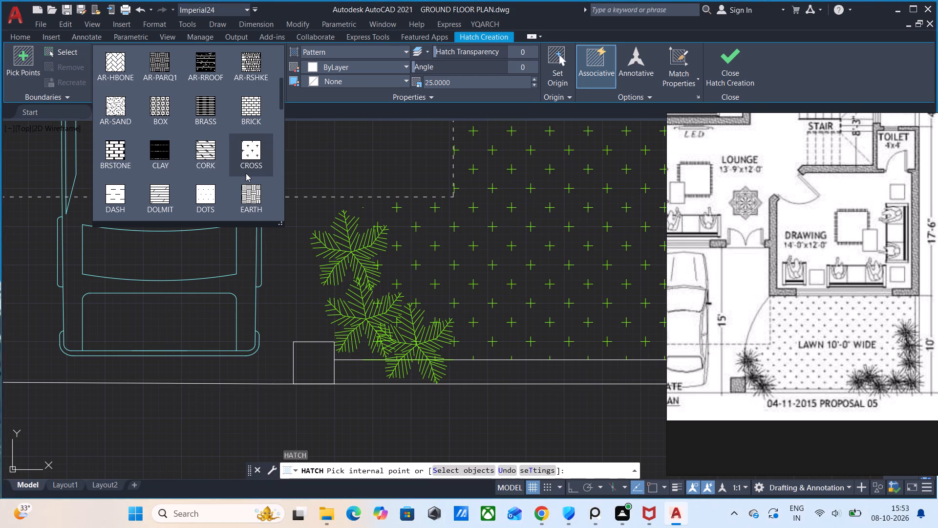
{"action": "left_click", "coordinate": [115, 102]}
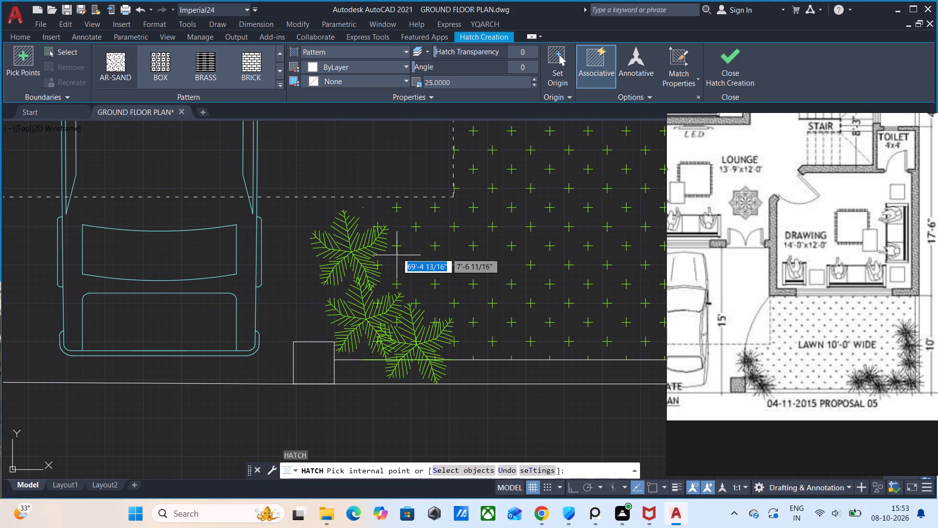
{"action": "left_click", "coordinate": [312, 355]}
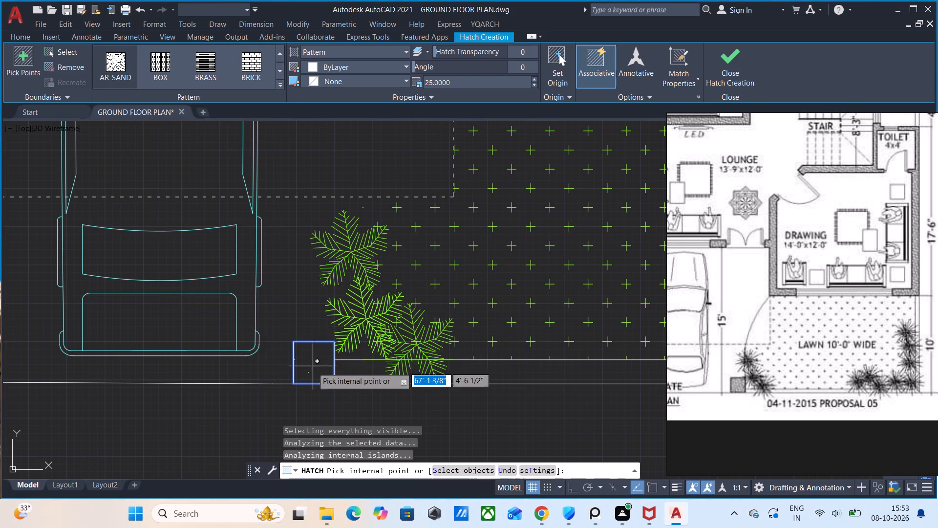
{"action": "left_click", "coordinate": [481, 83]}
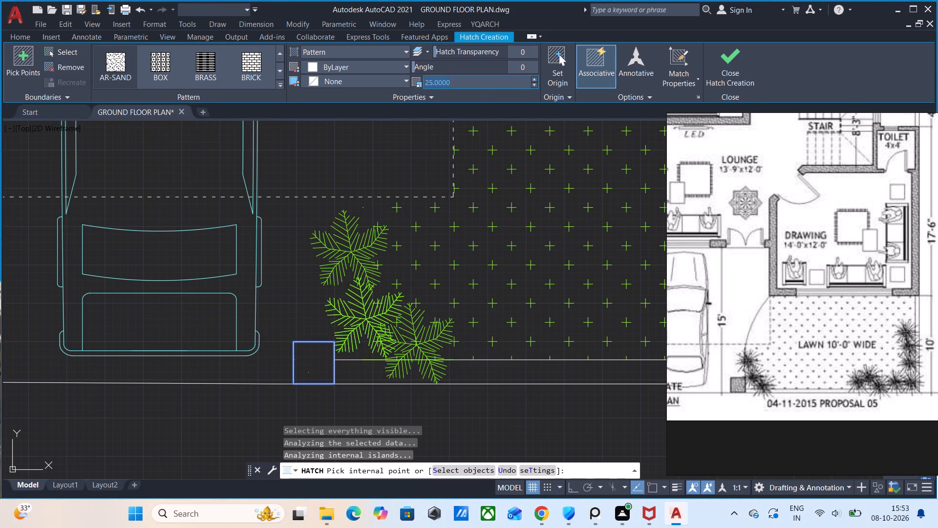
{"action": "key", "text": "BackSpace"}
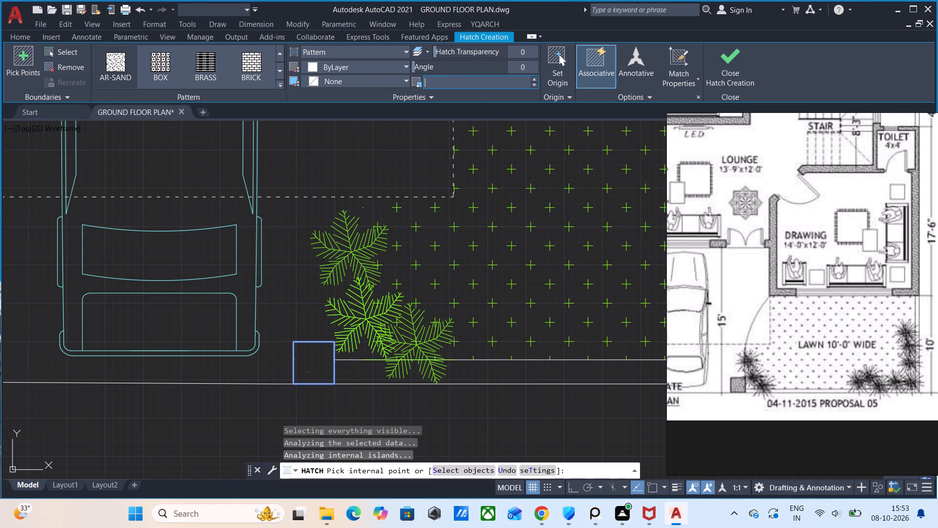
{"action": "key", "text": "1"}
{"action": "key", "text": "Return"}
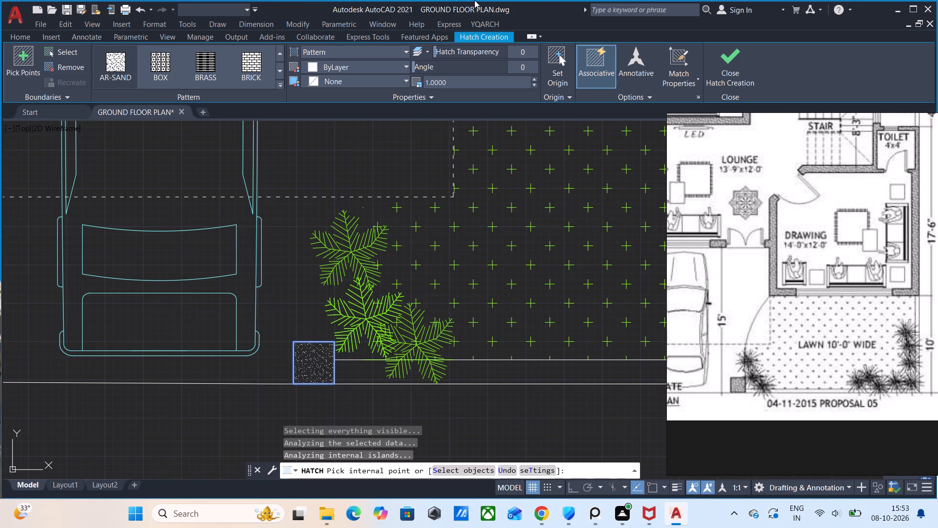
Add the gate pillar at the plot's front corner, on the far side of the cars, to the AR-SAND hatch and finish it.
{"action": "scroll", "coordinate": [275, 334], "scroll_direction": "down", "scroll_amount": 1}
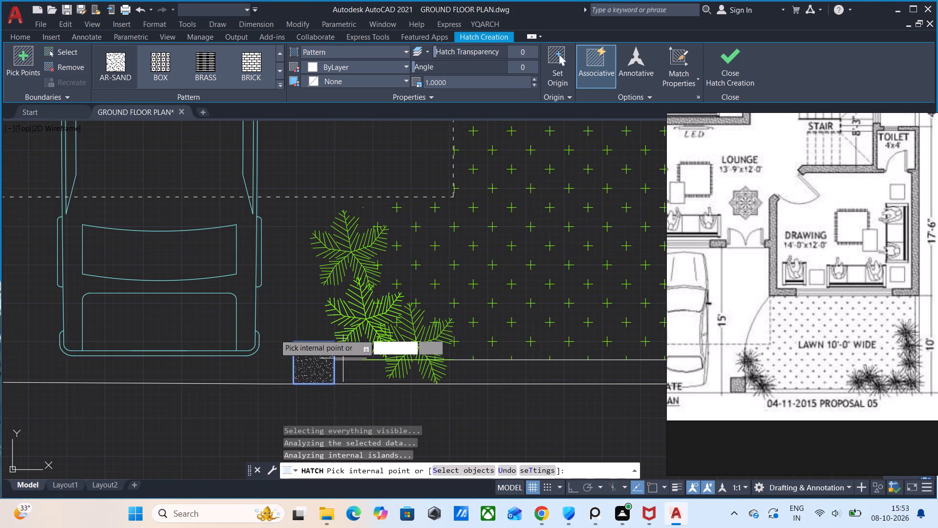
{"action": "middle_click_drag", "start_coordinate": [224, 375], "coordinate": [477, 366]}
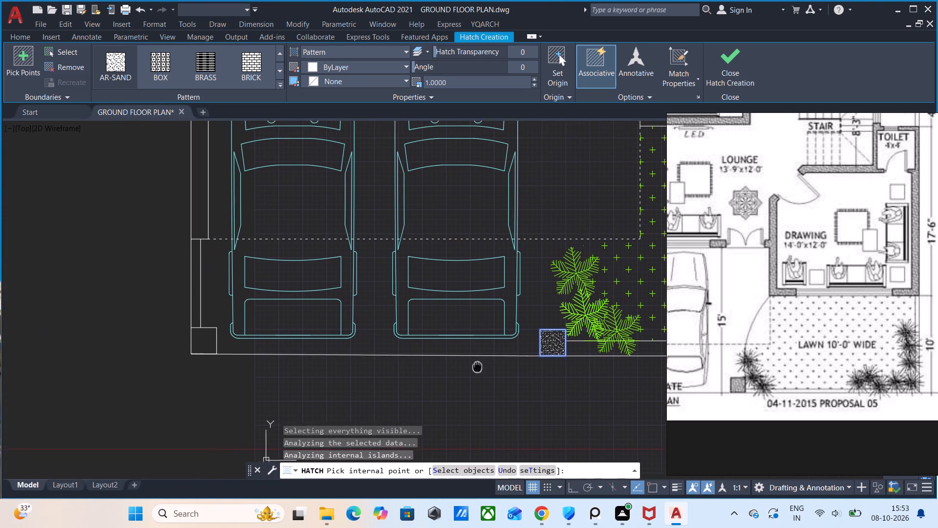
{"action": "middle_click_drag", "start_coordinate": [477, 366], "coordinate": [478, 363]}
{"action": "left_click", "coordinate": [207, 339]}
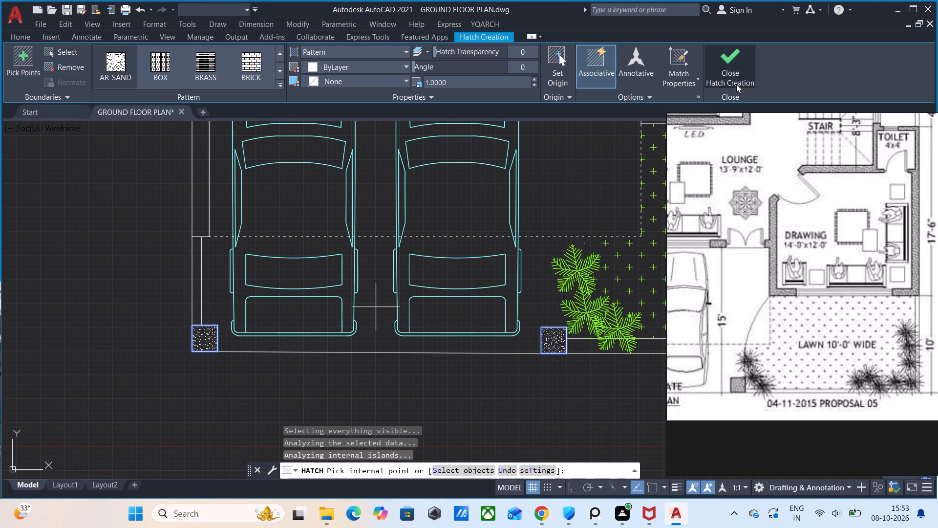
{"action": "left_click", "coordinate": [729, 62]}
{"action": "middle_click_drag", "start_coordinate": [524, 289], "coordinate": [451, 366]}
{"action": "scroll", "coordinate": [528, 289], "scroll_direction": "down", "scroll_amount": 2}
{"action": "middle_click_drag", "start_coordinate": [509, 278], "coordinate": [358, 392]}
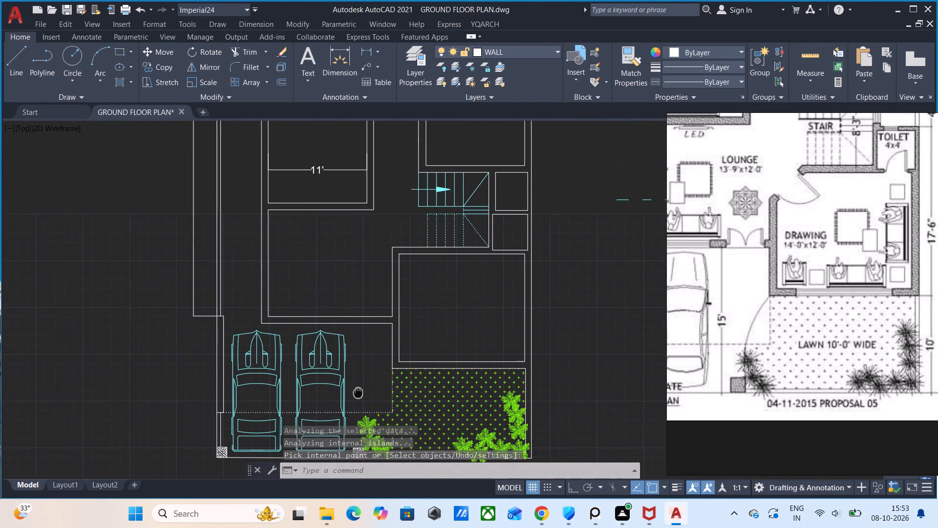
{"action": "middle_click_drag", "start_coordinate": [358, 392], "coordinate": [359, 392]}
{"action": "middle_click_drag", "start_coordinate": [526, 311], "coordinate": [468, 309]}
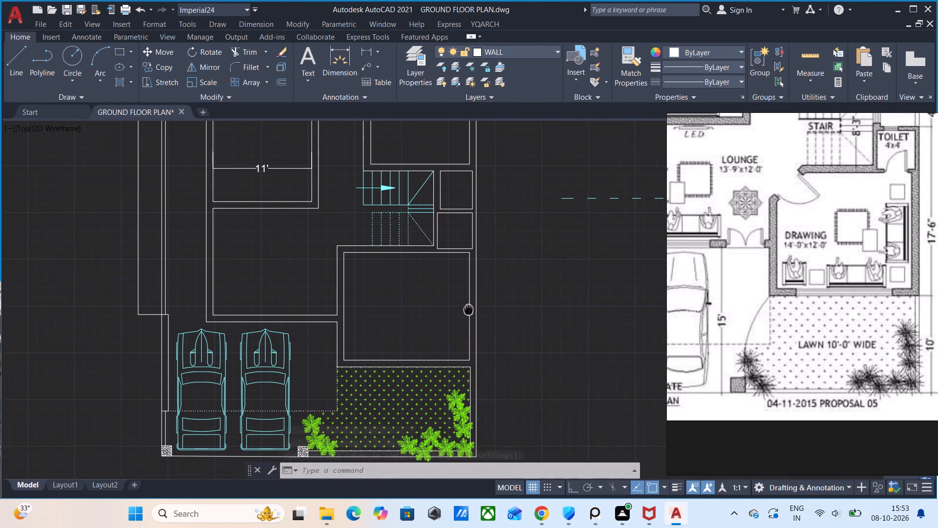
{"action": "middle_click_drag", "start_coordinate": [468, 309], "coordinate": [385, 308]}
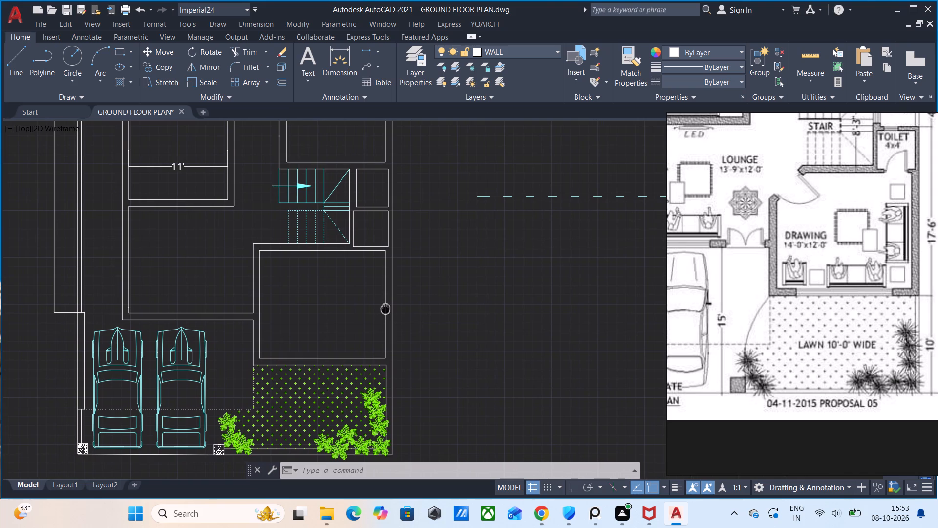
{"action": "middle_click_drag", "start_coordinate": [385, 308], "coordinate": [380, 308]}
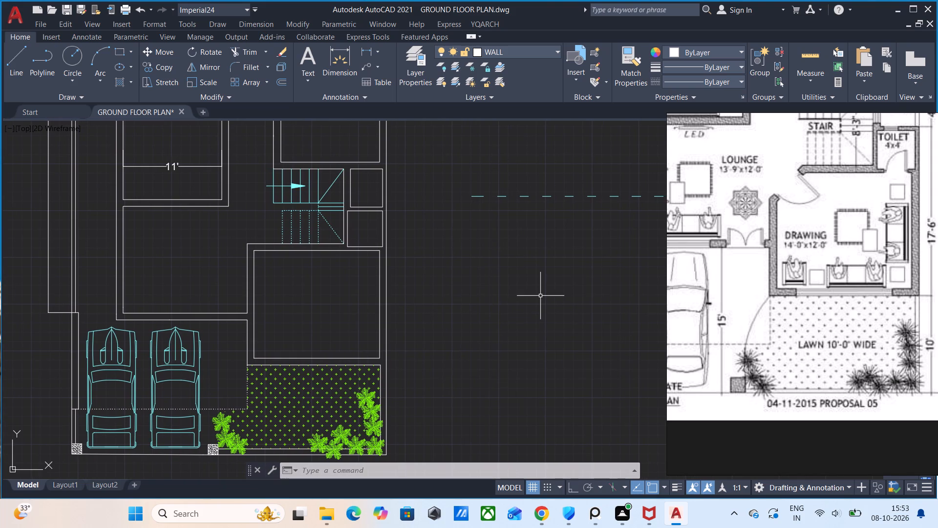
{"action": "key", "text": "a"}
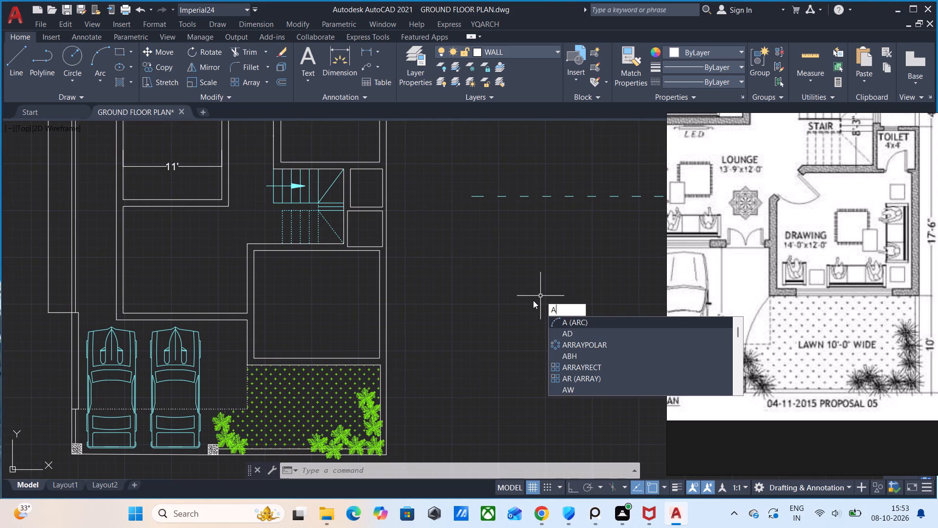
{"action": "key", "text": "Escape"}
Open the layer properties manager.
{"action": "left_click", "coordinate": [420, 52]}
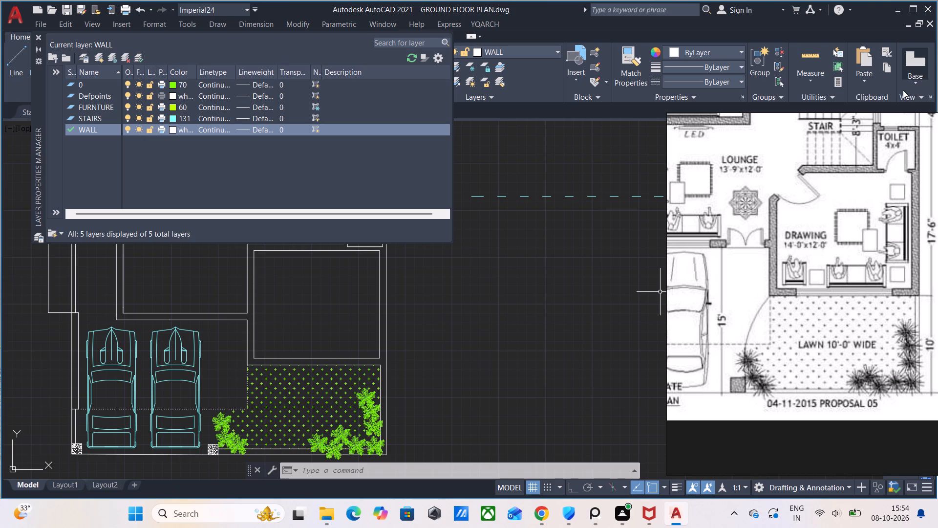
Examine the reference floor plan's rooms, furniture, stairs and front lawn for the items still missing from the drawing.
{"action": "scroll", "coordinate": [422, 329], "scroll_direction": "up", "scroll_amount": 2}
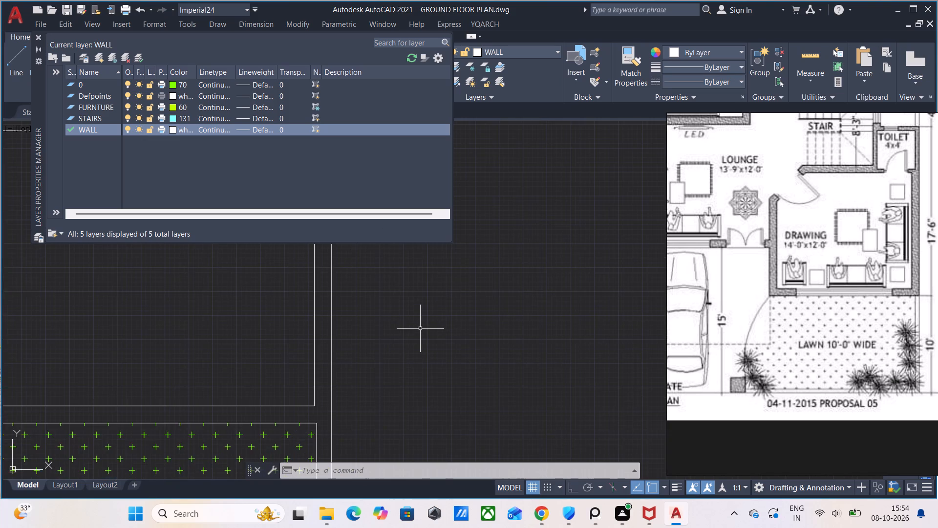
{"action": "scroll", "coordinate": [420, 329], "scroll_direction": "down", "scroll_amount": 2}
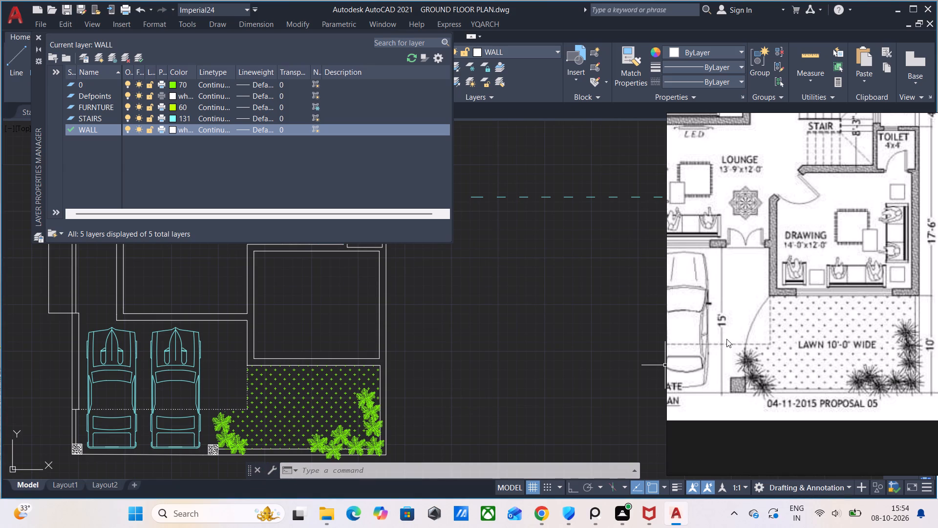
{"action": "scroll", "coordinate": [789, 349], "scroll_direction": "up", "scroll_amount": 1}
{"action": "middle_click_drag", "start_coordinate": [794, 306], "coordinate": [747, 347]}
{"action": "scroll", "coordinate": [752, 320], "scroll_direction": "up", "scroll_amount": 1}
{"action": "scroll", "coordinate": [802, 258], "scroll_direction": "down", "scroll_amount": 7}
{"action": "middle_click_drag", "start_coordinate": [796, 231], "coordinate": [801, 317]}
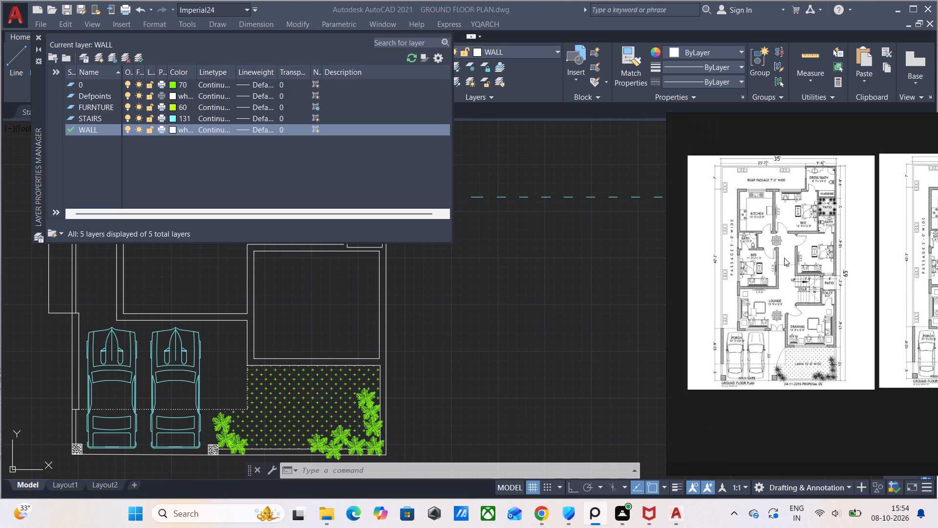
{"action": "scroll", "coordinate": [784, 256], "scroll_direction": "up", "scroll_amount": 4}
{"action": "middle_click_drag", "start_coordinate": [769, 324], "coordinate": [840, 351]}
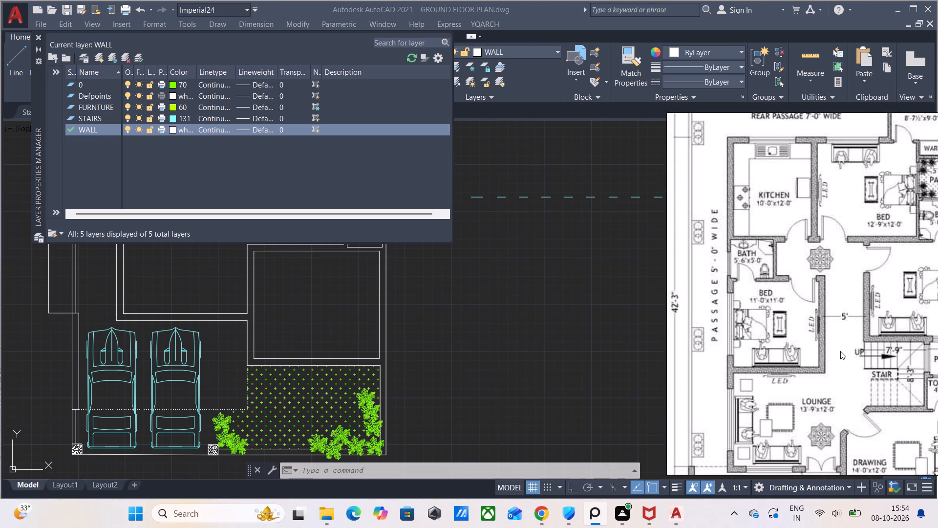
{"action": "middle_click_drag", "start_coordinate": [840, 351], "coordinate": [835, 351]}
{"action": "middle_click_drag", "start_coordinate": [821, 323], "coordinate": [772, 357]}
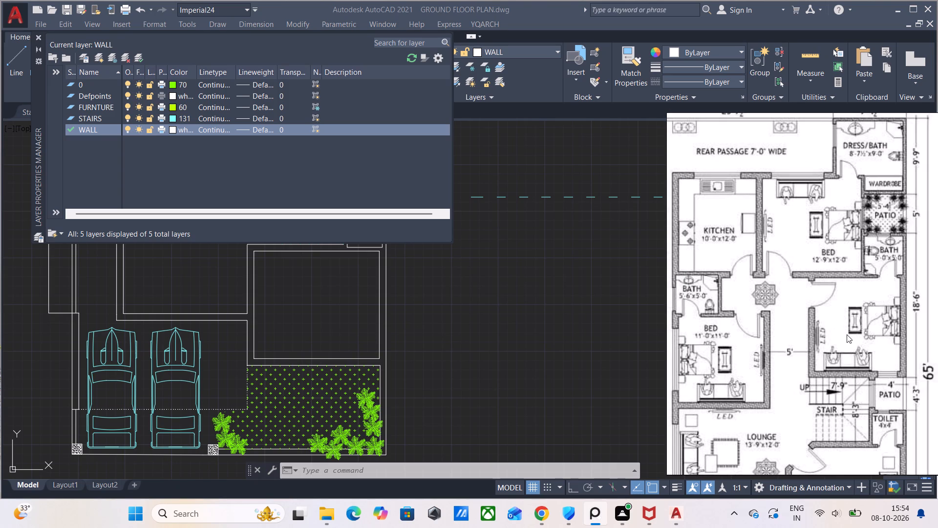
{"action": "scroll", "coordinate": [828, 278], "scroll_direction": "down", "scroll_amount": 1}
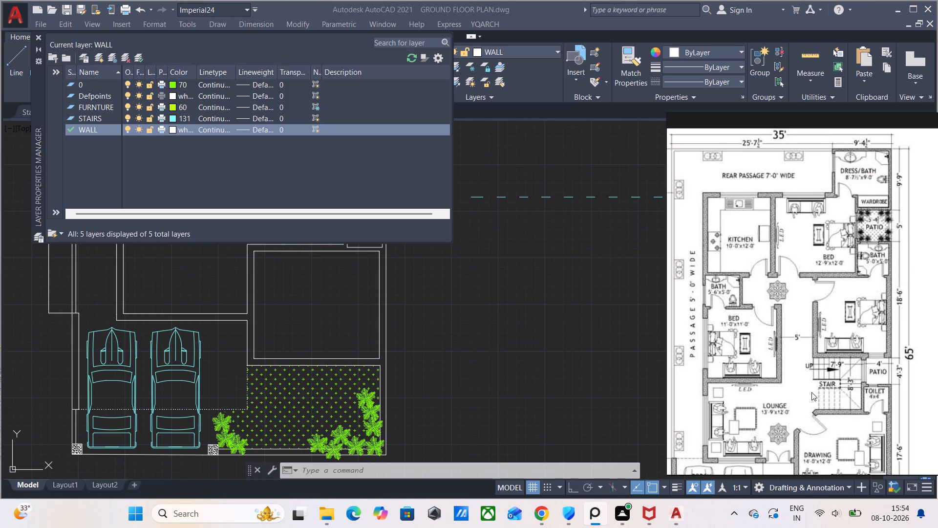
{"action": "middle_click_drag", "start_coordinate": [809, 391], "coordinate": [815, 274]}
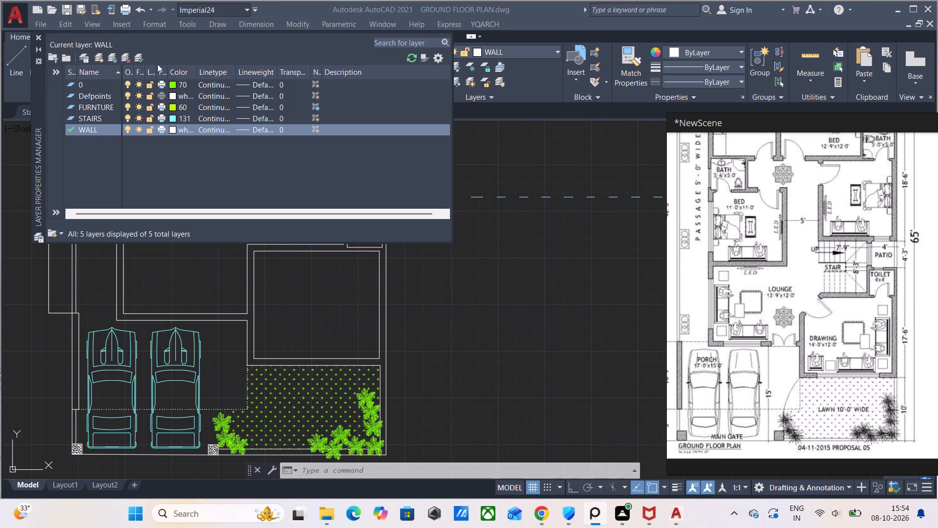
Set the FURNTURE layer's colour to index 30, make it the current layer and close the layer manager.
{"action": "left_click", "coordinate": [106, 125]}
{"action": "left_click", "coordinate": [107, 104]}
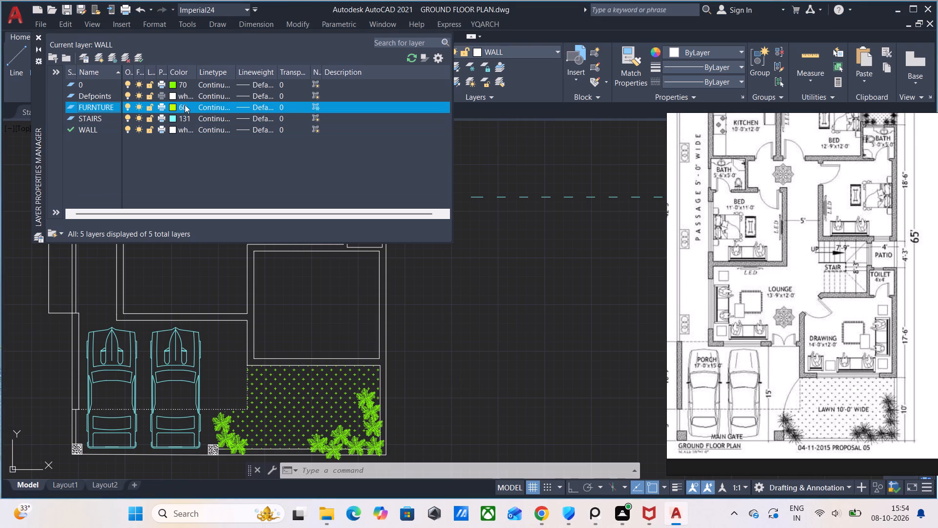
{"action": "left_click", "coordinate": [173, 103]}
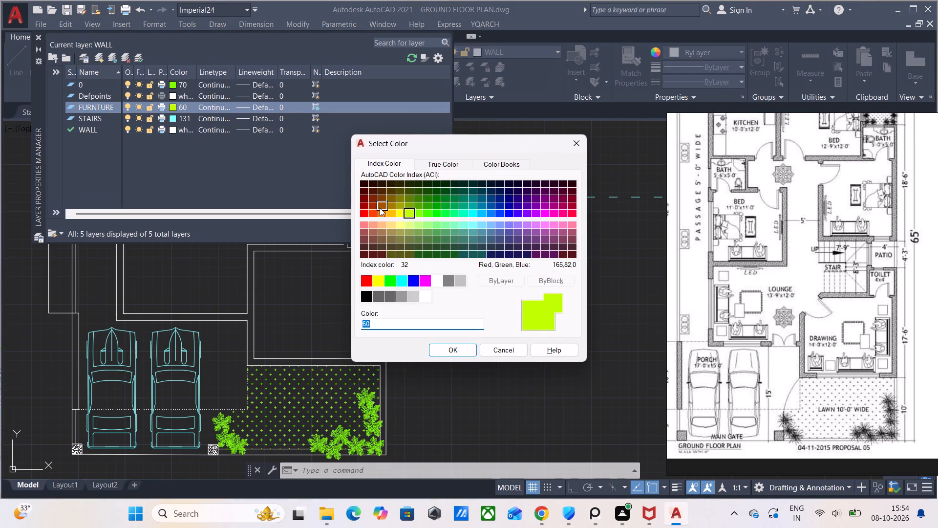
{"action": "left_click", "coordinate": [380, 212]}
{"action": "left_click", "coordinate": [449, 352]}
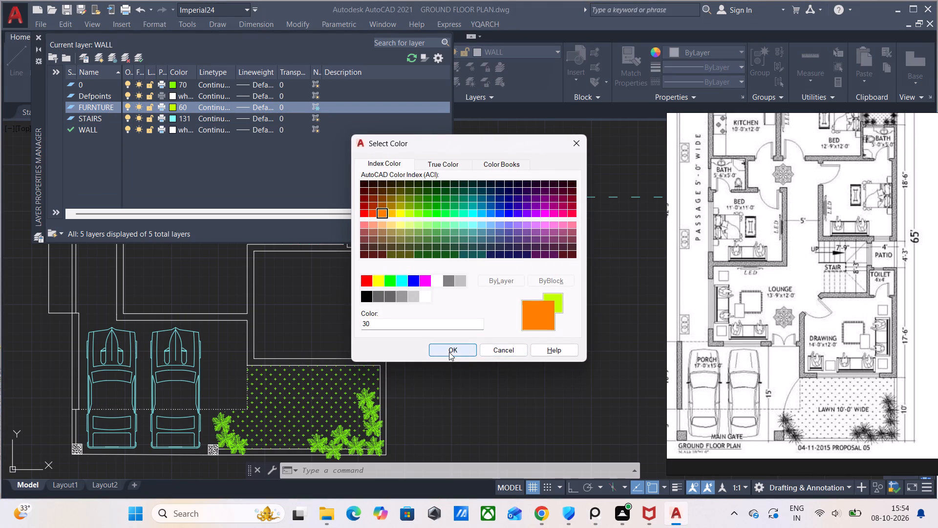
{"action": "left_click", "coordinate": [140, 53]}
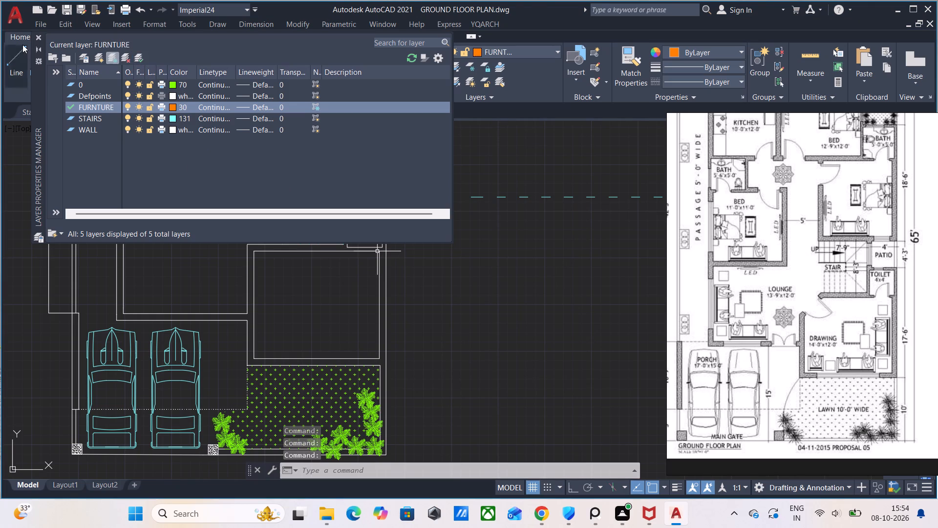
{"action": "left_click", "coordinate": [38, 37]}
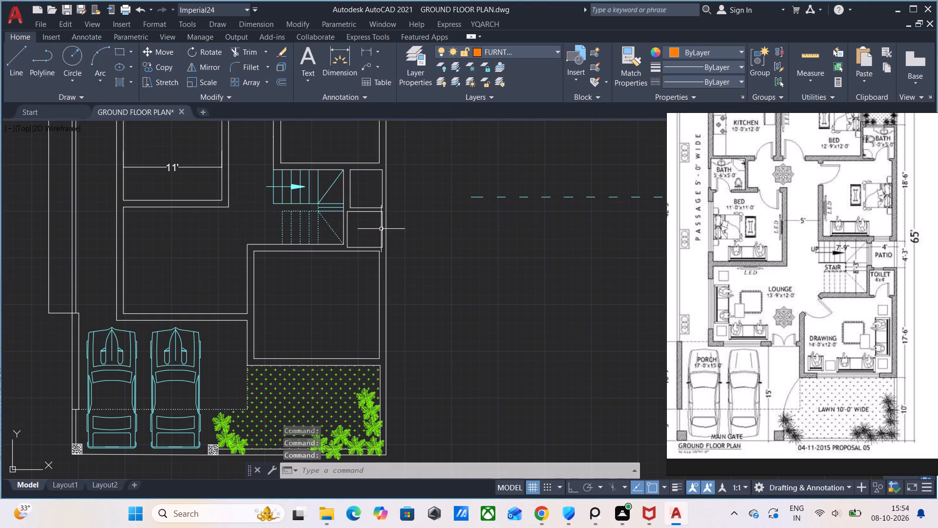
Browse the architectural tool palette's imperial and metric samples for furniture blocks, then close the palette.
{"action": "key", "text": "ctrl+3"}
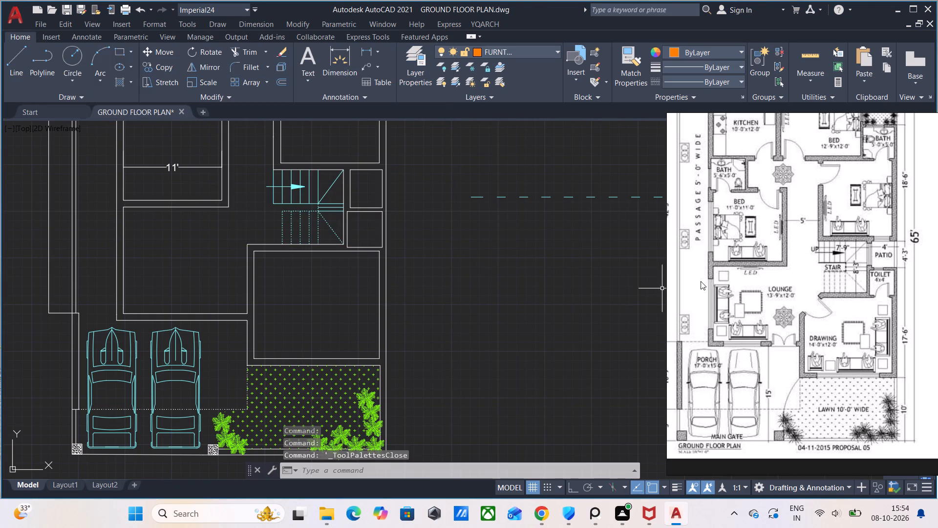
{"action": "right_click_drag", "start_coordinate": [725, 281], "coordinate": [640, 429]}
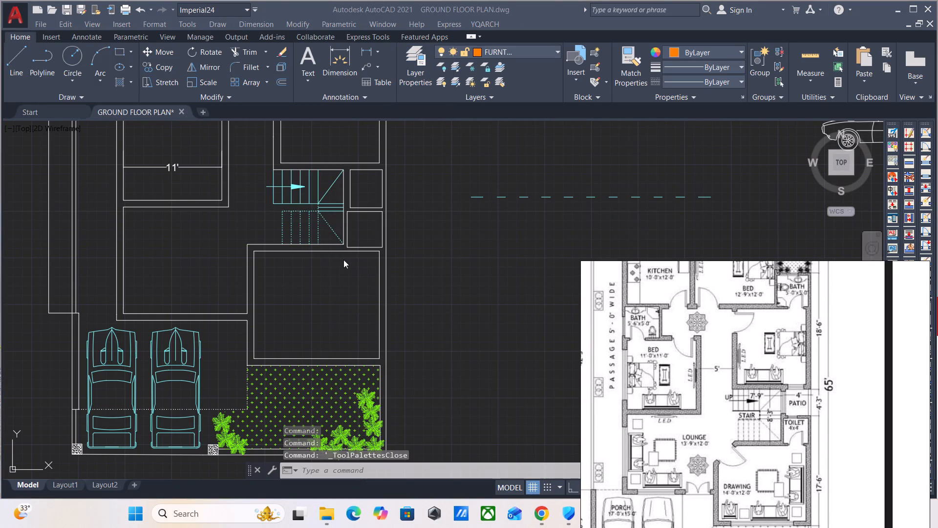
{"action": "left_click", "coordinate": [471, 248]}
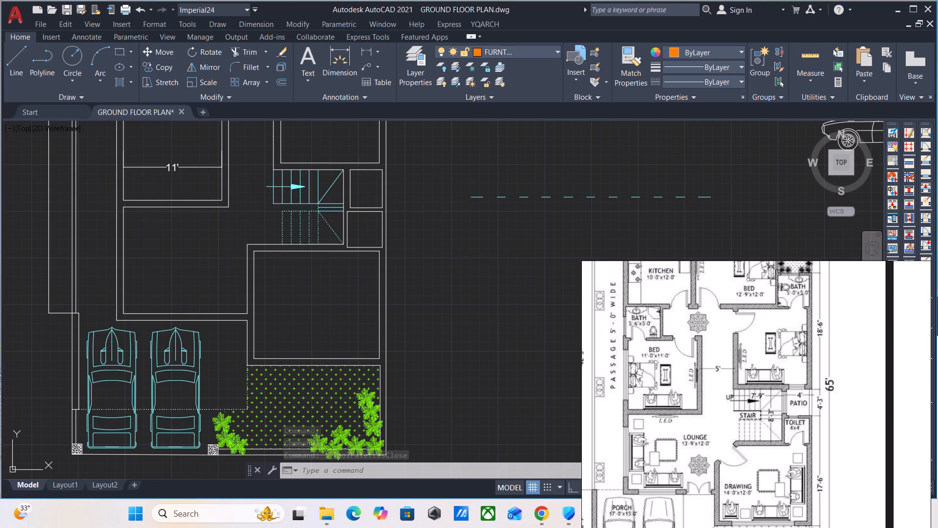
{"action": "key", "text": "ctrl+3"}
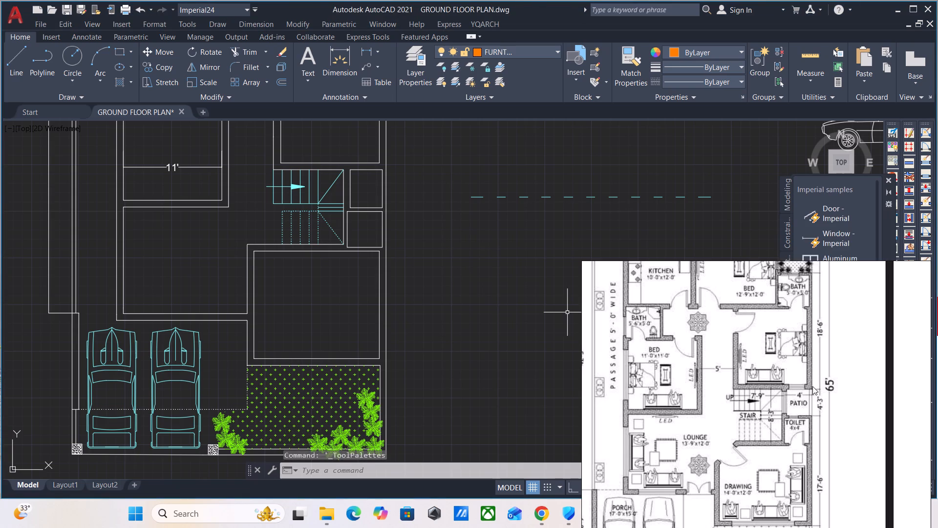
{"action": "right_click_drag", "start_coordinate": [790, 383], "coordinate": [622, 117]}
{"action": "scroll", "coordinate": [831, 342], "scroll_direction": "down", "scroll_amount": 3}
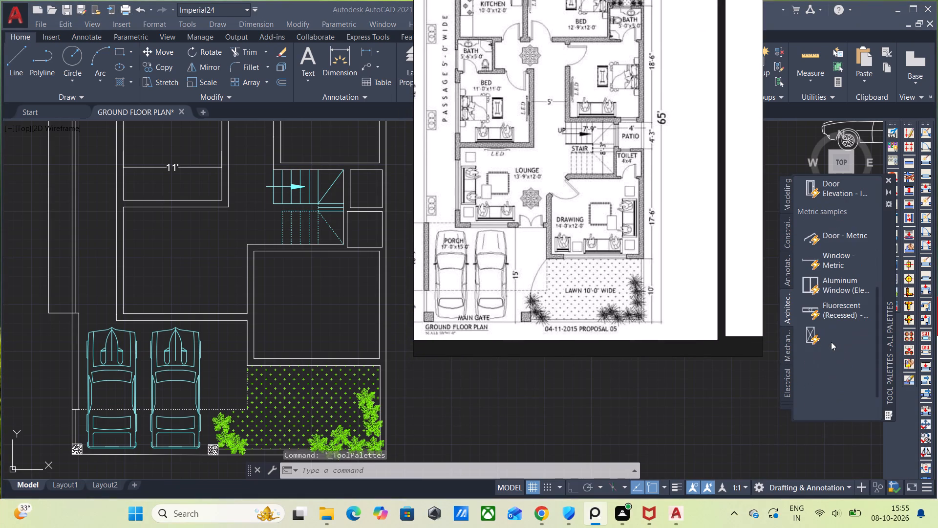
{"action": "scroll", "coordinate": [831, 342], "scroll_direction": "down", "scroll_amount": 3}
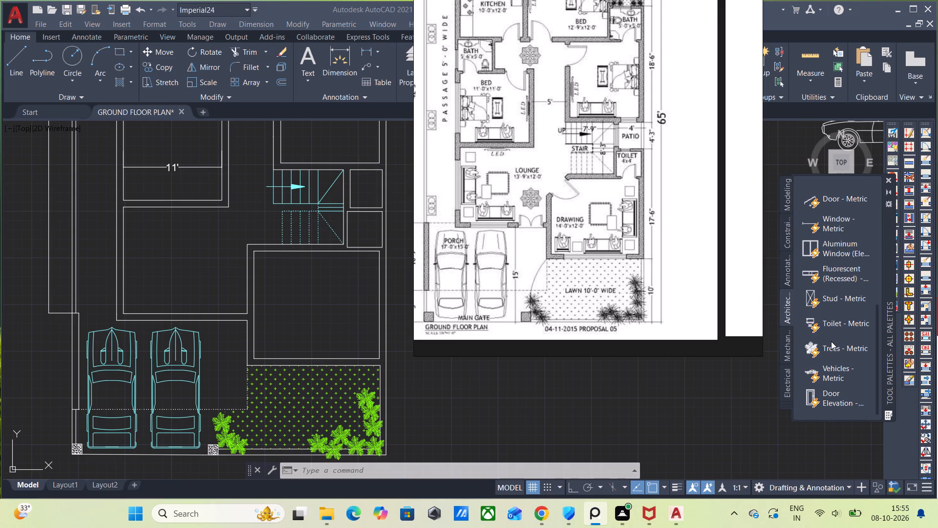
{"action": "scroll", "coordinate": [831, 341], "scroll_direction": "up", "scroll_amount": 4}
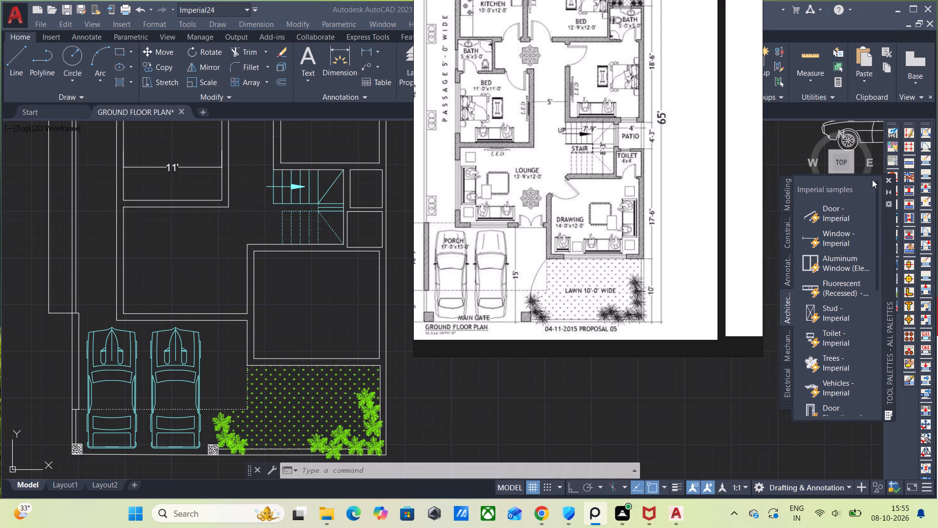
{"action": "left_click", "coordinate": [889, 178]}
{"action": "right_click_drag", "start_coordinate": [588, 218], "coordinate": [810, 345]}
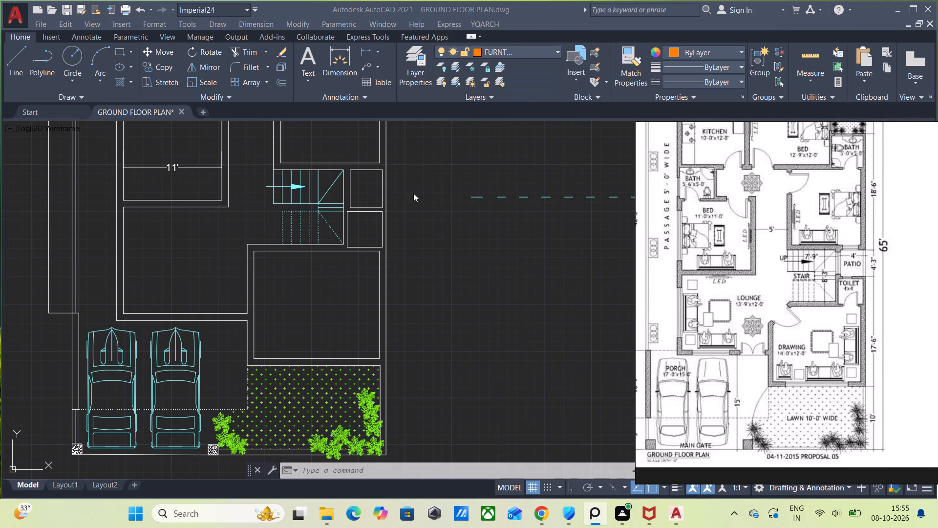
Insert the Sofa - Roundback 7 ft. block from DesignCenter's Home - Space Planner into the empty space beside the plan's lawn.
{"action": "left_click", "coordinate": [483, 270]}
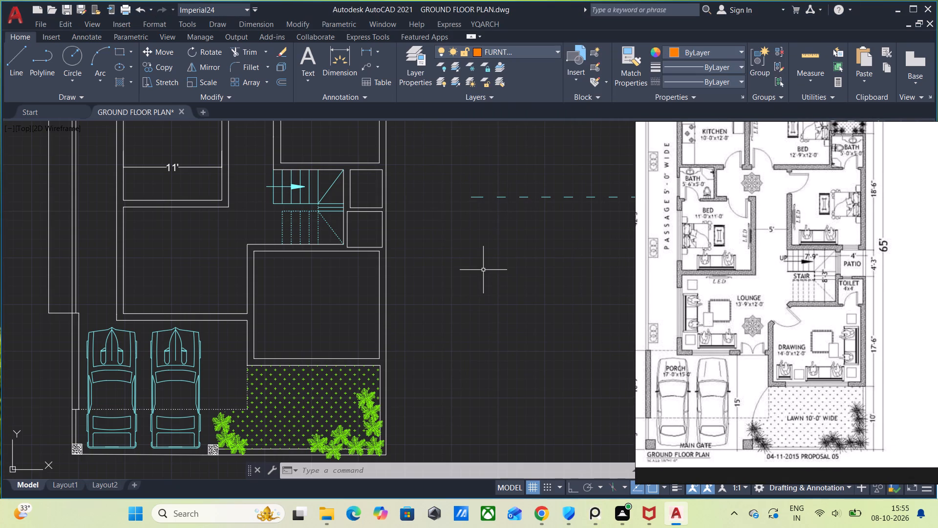
{"action": "key", "text": "ctrl+2"}
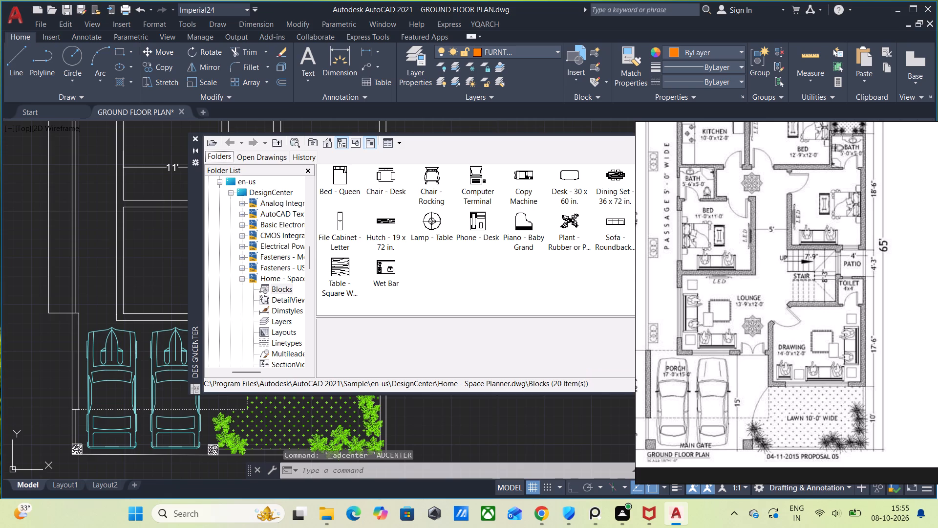
{"action": "right_click_drag", "start_coordinate": [779, 304], "coordinate": [903, 329]}
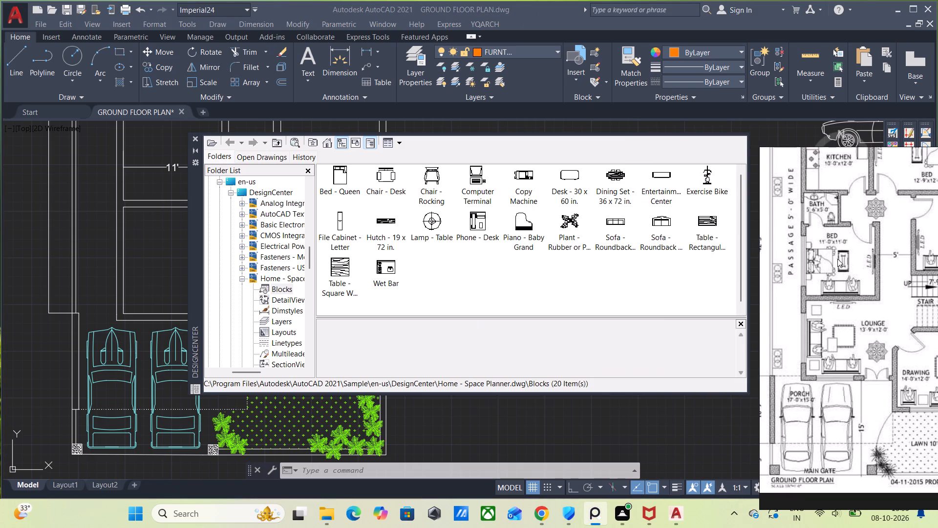
{"action": "left_click", "coordinate": [613, 217]}
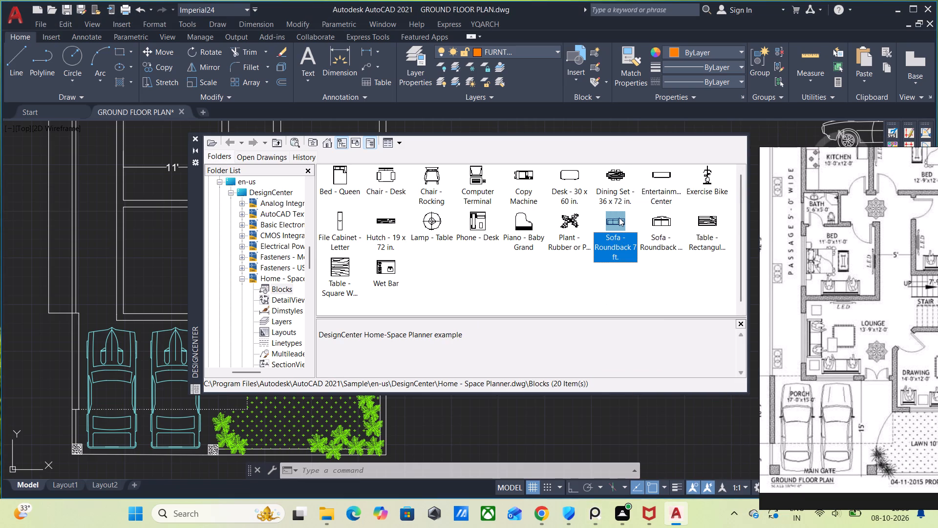
{"action": "left_click_drag", "start_coordinate": [608, 229], "coordinate": [574, 413]}
{"action": "left_click", "coordinate": [574, 413]}
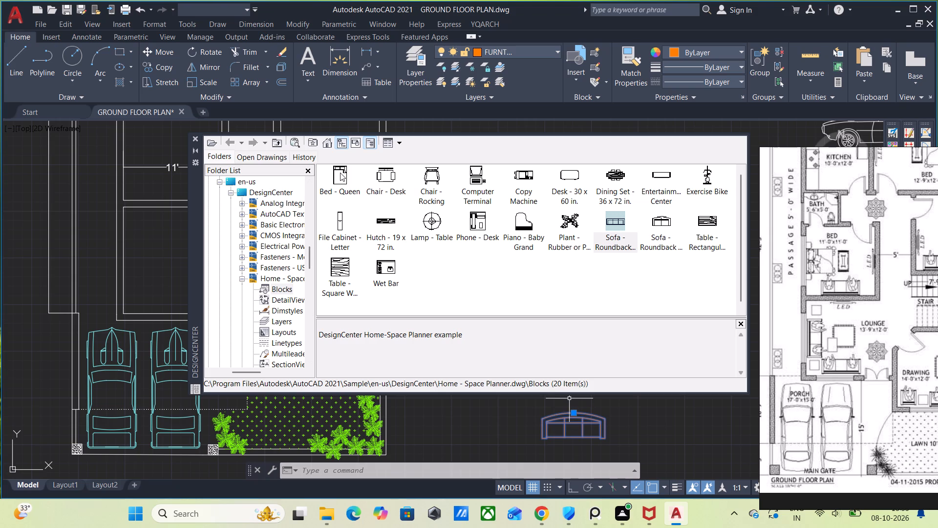
Insert the Bed - Queen block between the lawn and the sofa, outside the plan.
{"action": "left_click_drag", "start_coordinate": [342, 175], "coordinate": [479, 405]}
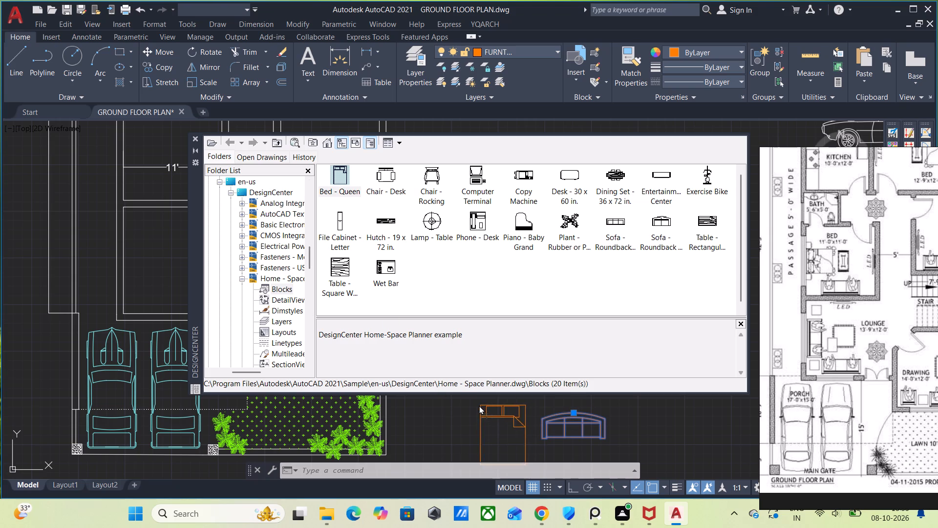
{"action": "left_click_drag", "start_coordinate": [479, 405], "coordinate": [472, 404]}
{"action": "left_click", "coordinate": [472, 404]}
Check the bedroom furniture on the reference and insert the Desk - 30 x 60 in. block beside the sofa.
{"action": "scroll", "coordinate": [827, 317], "scroll_direction": "down", "scroll_amount": 1}
{"action": "scroll", "coordinate": [859, 333], "scroll_direction": "up", "scroll_amount": 2}
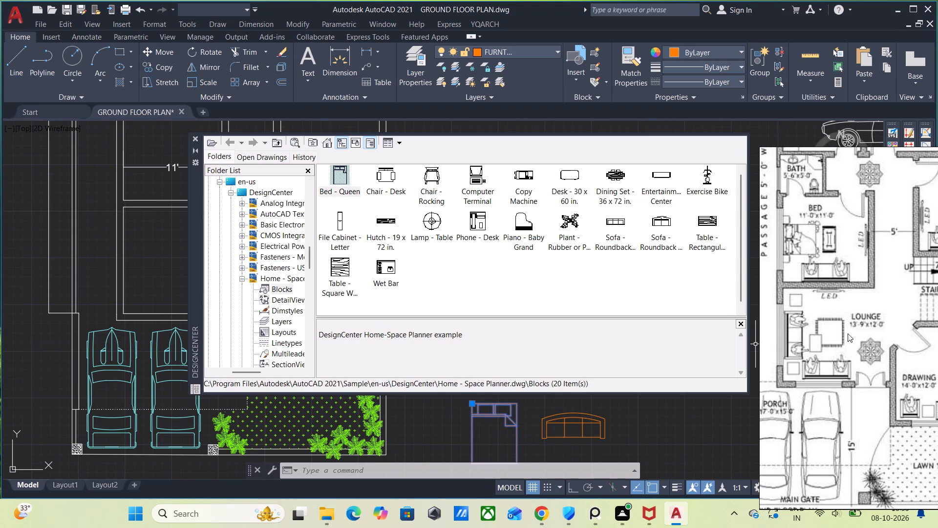
{"action": "middle_click_drag", "start_coordinate": [840, 323], "coordinate": [844, 415]}
{"action": "scroll", "coordinate": [835, 355], "scroll_direction": "up", "scroll_amount": 2}
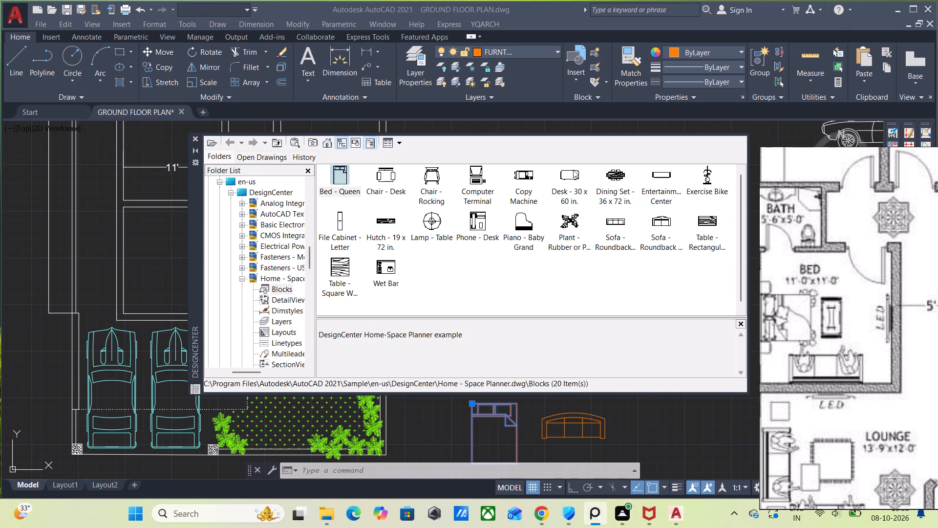
{"action": "left_click_drag", "start_coordinate": [569, 173], "coordinate": [618, 442]}
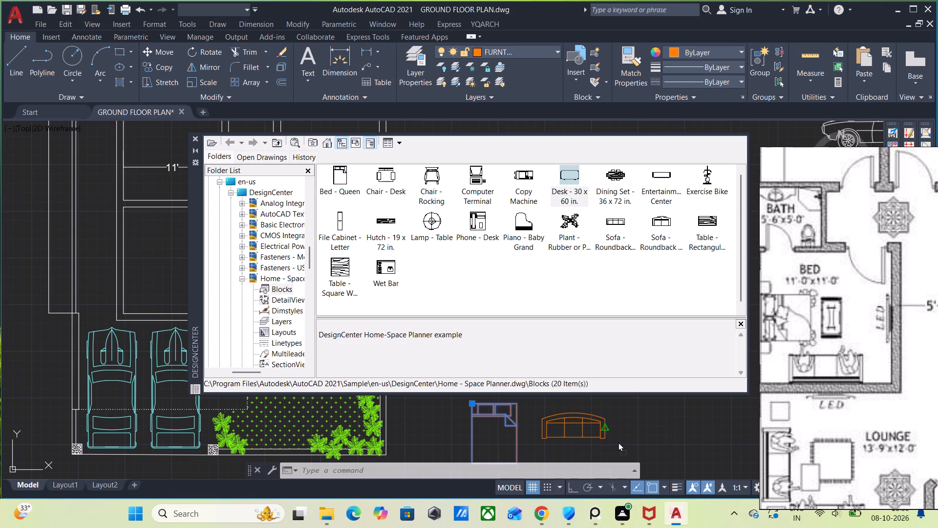
{"action": "left_click_drag", "start_coordinate": [618, 442], "coordinate": [657, 422]}
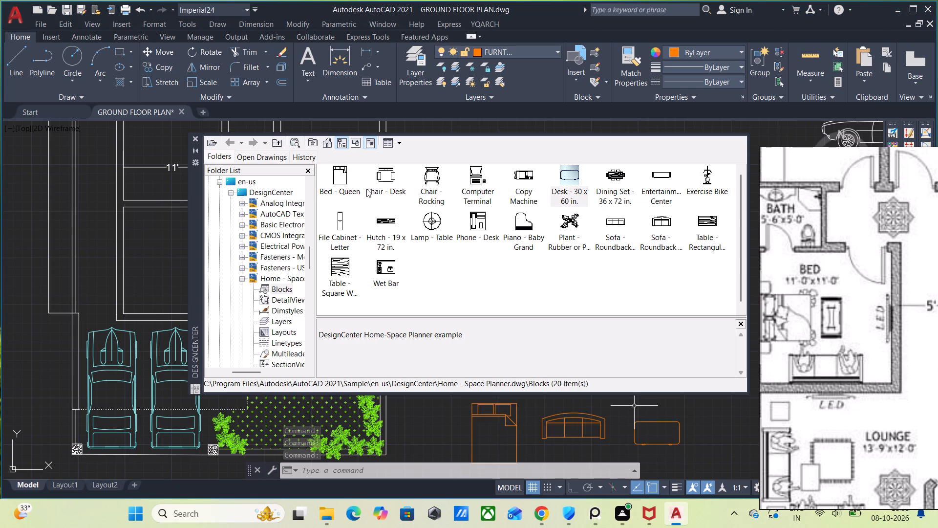
Check the bedroom furniture on the reference and insert the Table - Rectangular Woodgrain 60 x 30 in. block beside the desk.
{"action": "scroll", "coordinate": [871, 290], "scroll_direction": "down", "scroll_amount": 1}
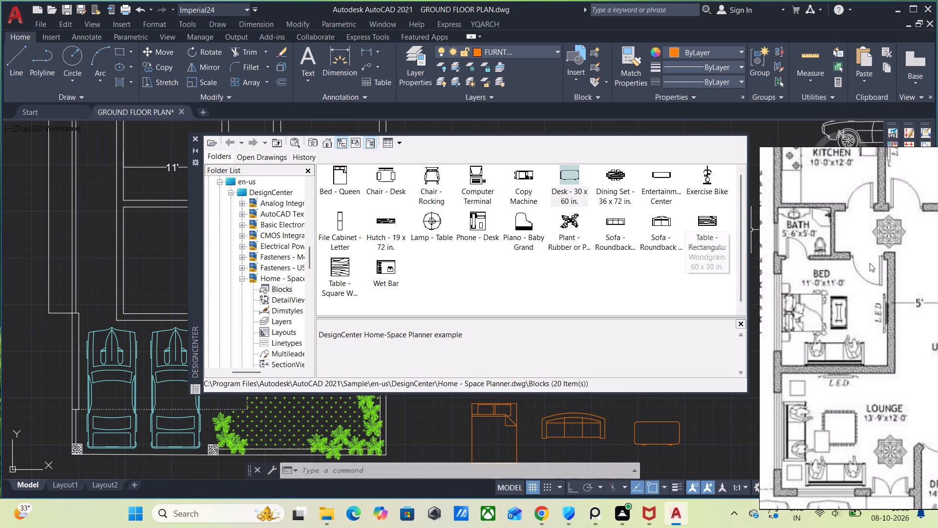
{"action": "scroll", "coordinate": [870, 266], "scroll_direction": "down", "scroll_amount": 3}
{"action": "middle_click_drag", "start_coordinate": [866, 276], "coordinate": [805, 293]}
{"action": "middle_click_drag", "start_coordinate": [836, 217], "coordinate": [801, 277]}
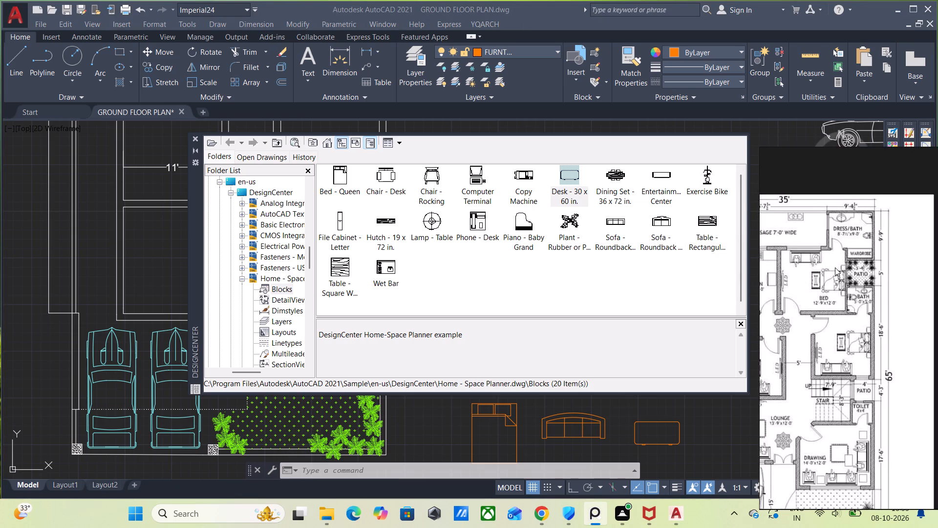
{"action": "scroll", "coordinate": [835, 267], "scroll_direction": "up", "scroll_amount": 5}
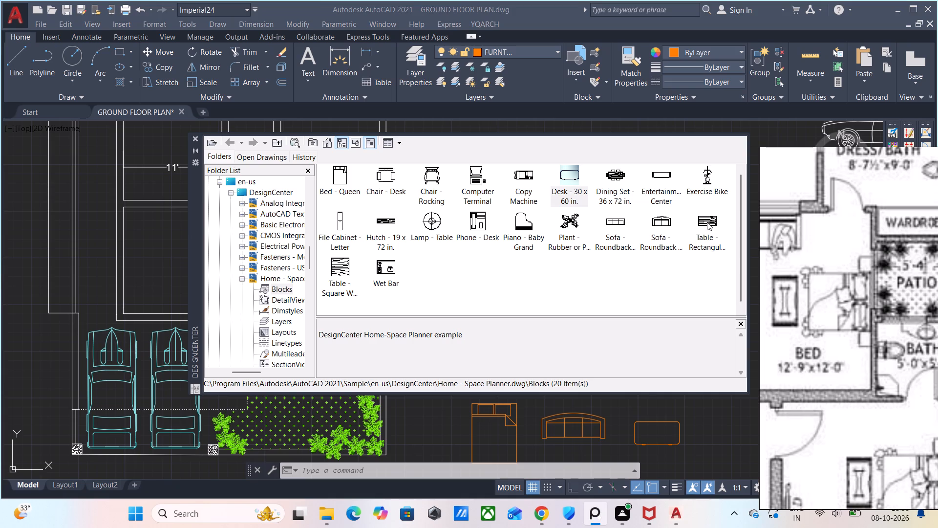
{"action": "left_click_drag", "start_coordinate": [707, 222], "coordinate": [685, 398]}
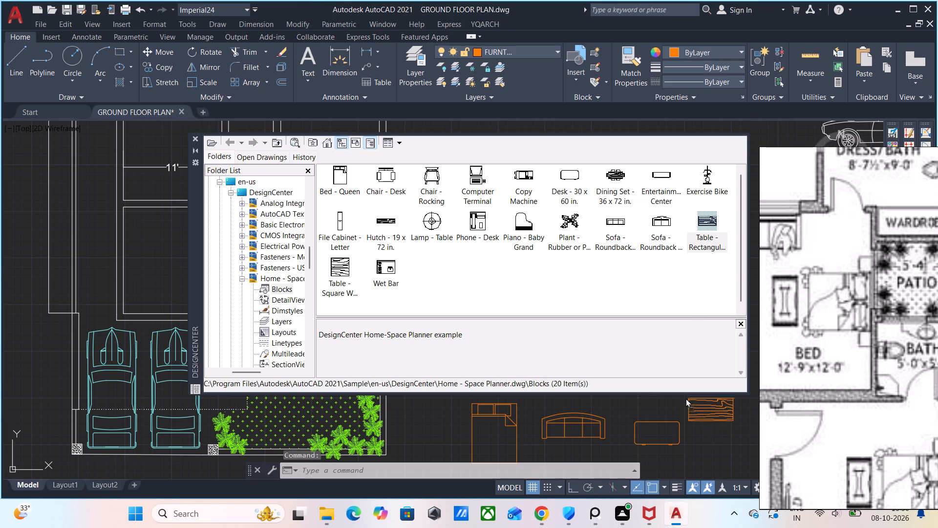
{"action": "left_click_drag", "start_coordinate": [685, 398], "coordinate": [676, 398]}
Examine the reference's drawing room, bedrooms and patio for remaining items, closing DesignCenter.
{"action": "scroll", "coordinate": [854, 316], "scroll_direction": "down", "scroll_amount": 2}
{"action": "scroll", "coordinate": [889, 376], "scroll_direction": "down", "scroll_amount": 3}
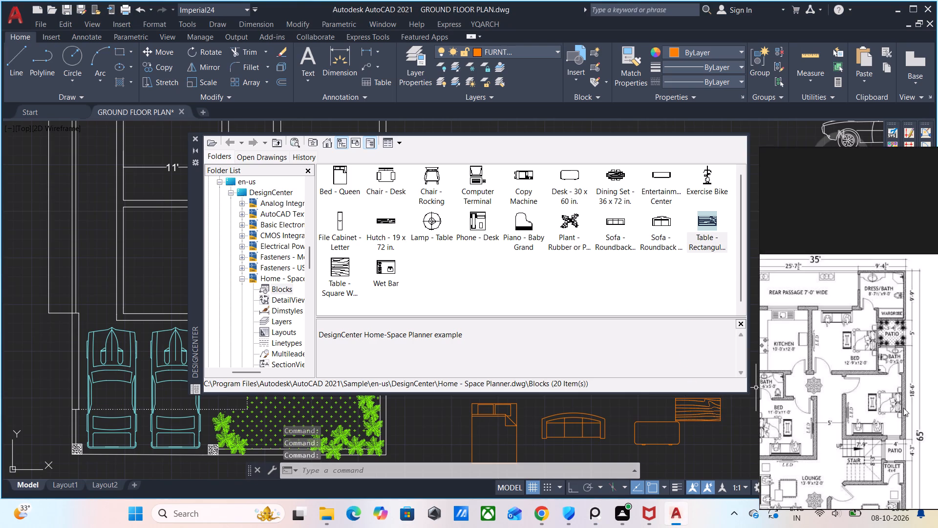
{"action": "scroll", "coordinate": [895, 449], "scroll_direction": "up", "scroll_amount": 2}
{"action": "middle_click_drag", "start_coordinate": [895, 479], "coordinate": [899, 313]}
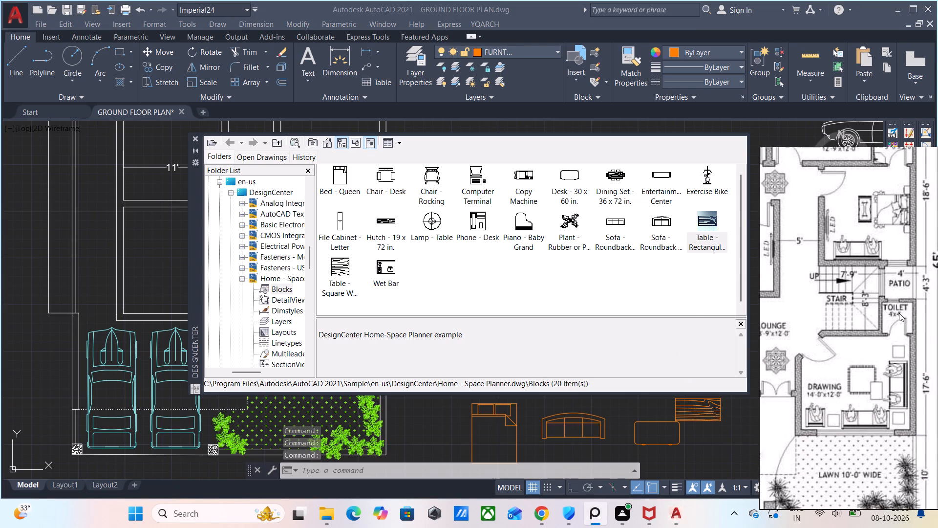
{"action": "scroll", "coordinate": [878, 377], "scroll_direction": "up", "scroll_amount": 3}
{"action": "scroll", "coordinate": [878, 377], "scroll_direction": "down", "scroll_amount": 3}
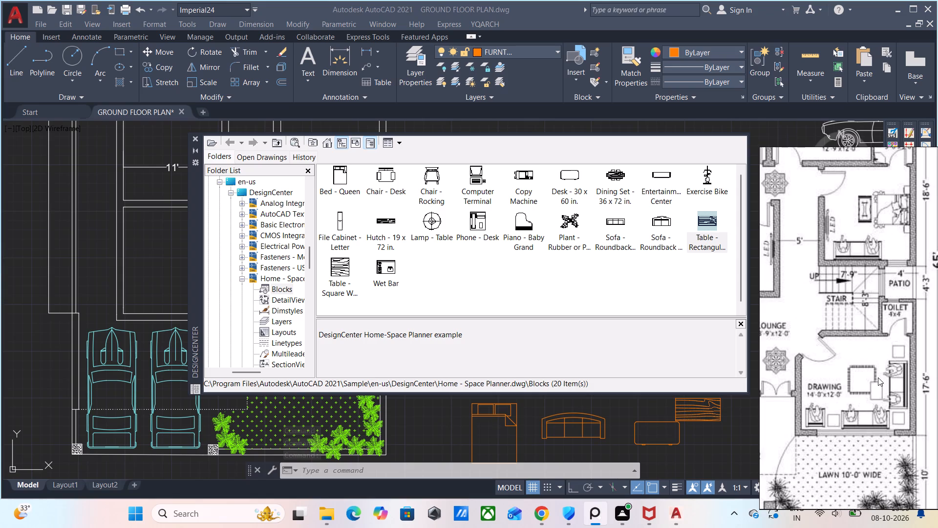
{"action": "scroll", "coordinate": [855, 250], "scroll_direction": "down", "scroll_amount": 1}
{"action": "middle_click_drag", "start_coordinate": [855, 264], "coordinate": [855, 403]}
{"action": "scroll", "coordinate": [841, 277], "scroll_direction": "up", "scroll_amount": 1}
{"action": "scroll", "coordinate": [881, 264], "scroll_direction": "up", "scroll_amount": 1}
{"action": "middle_click_drag", "start_coordinate": [879, 275], "coordinate": [852, 340]}
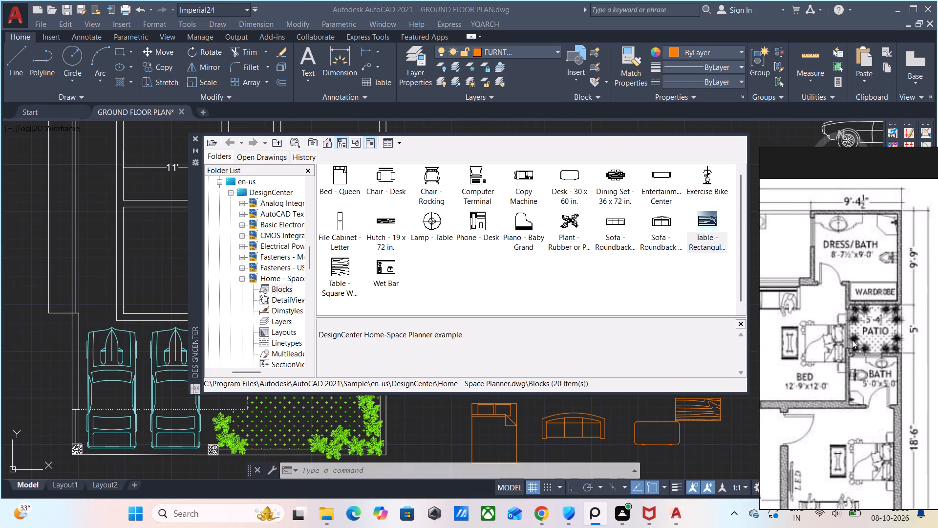
{"action": "middle_click_drag", "start_coordinate": [852, 340], "coordinate": [850, 345]}
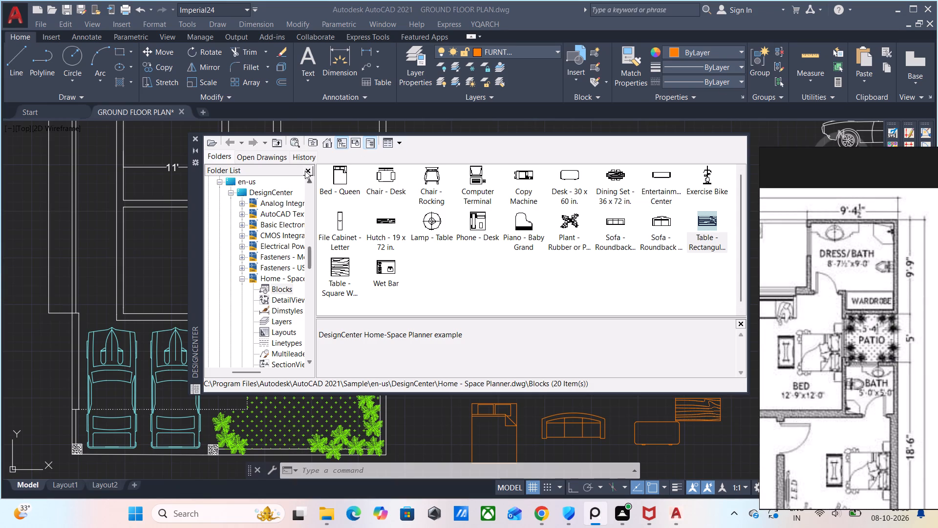
{"action": "left_click", "coordinate": [196, 137]}
{"action": "scroll", "coordinate": [895, 333], "scroll_direction": "up", "scroll_amount": 2}
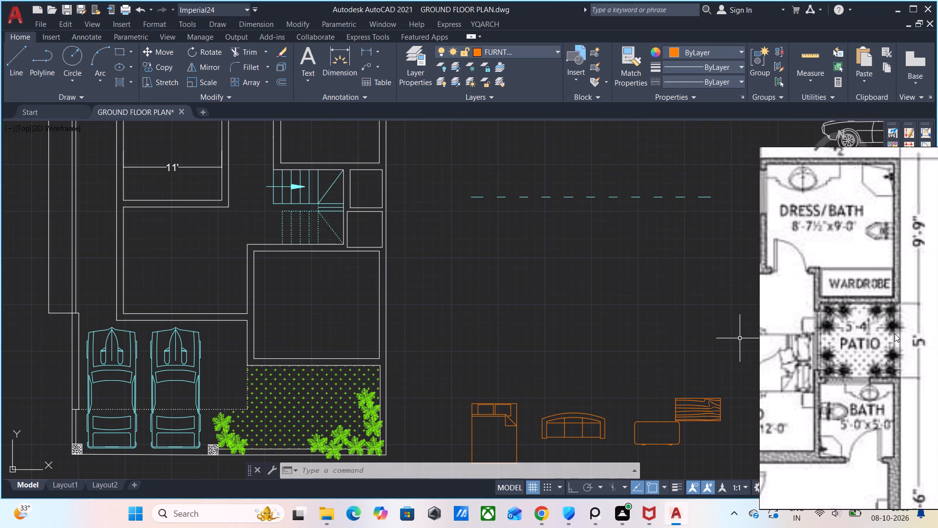
Make layer 0 the current layer for hatching the patio between the wardrobe and the bath.
{"action": "middle_click_drag", "start_coordinate": [440, 242], "coordinate": [457, 287]}
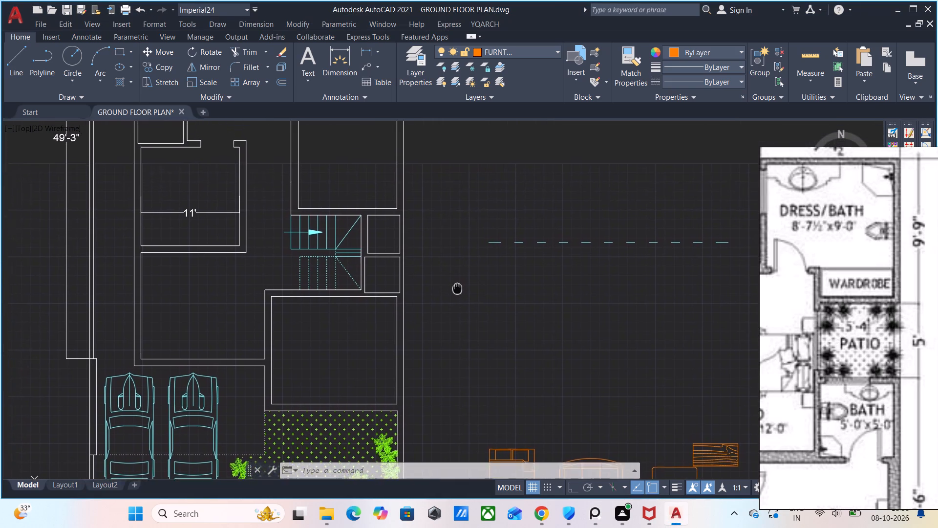
{"action": "middle_click_drag", "start_coordinate": [457, 287], "coordinate": [496, 358]}
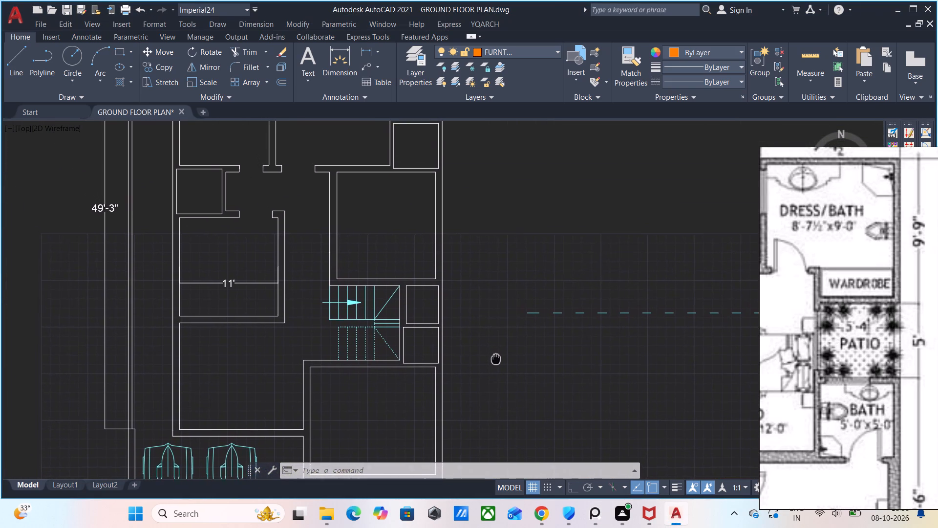
{"action": "middle_click_drag", "start_coordinate": [496, 358], "coordinate": [519, 399]}
{"action": "middle_click_drag", "start_coordinate": [429, 259], "coordinate": [427, 322]}
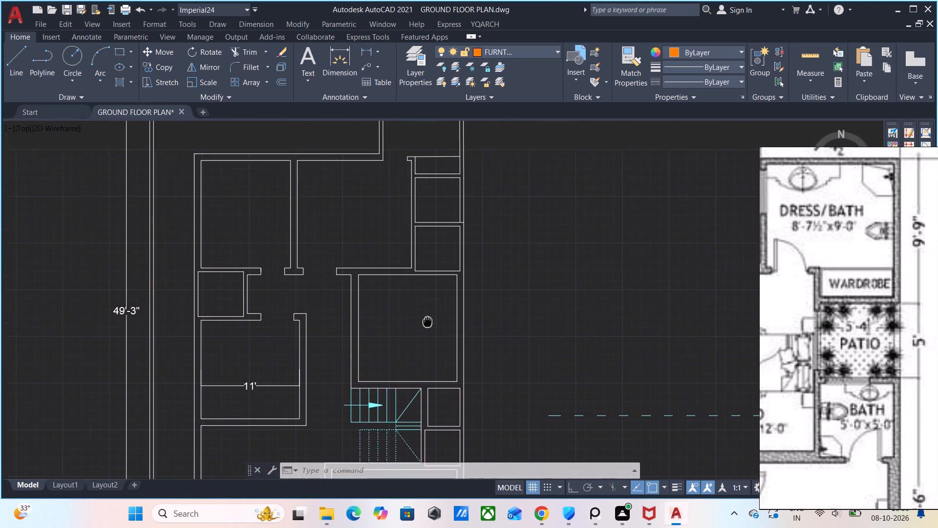
{"action": "middle_click_drag", "start_coordinate": [427, 322], "coordinate": [426, 393]}
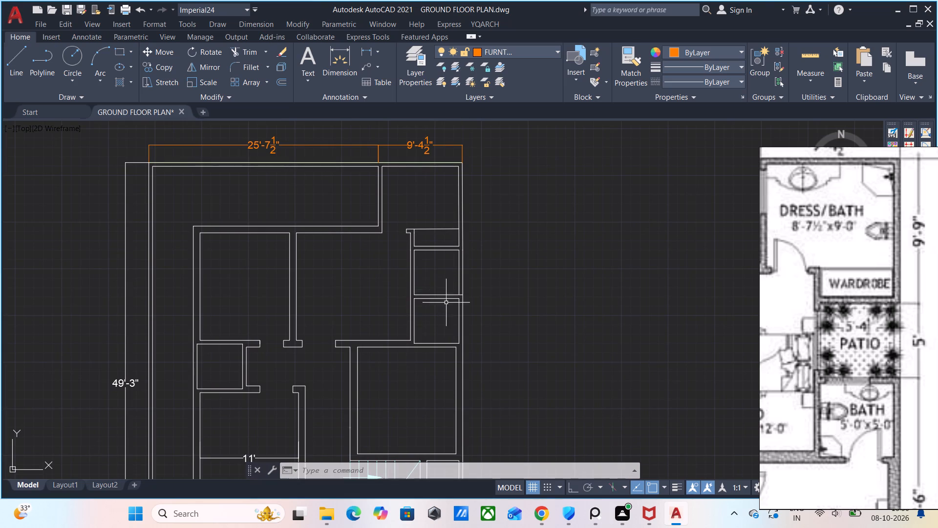
{"action": "scroll", "coordinate": [446, 303], "scroll_direction": "up", "scroll_amount": 2}
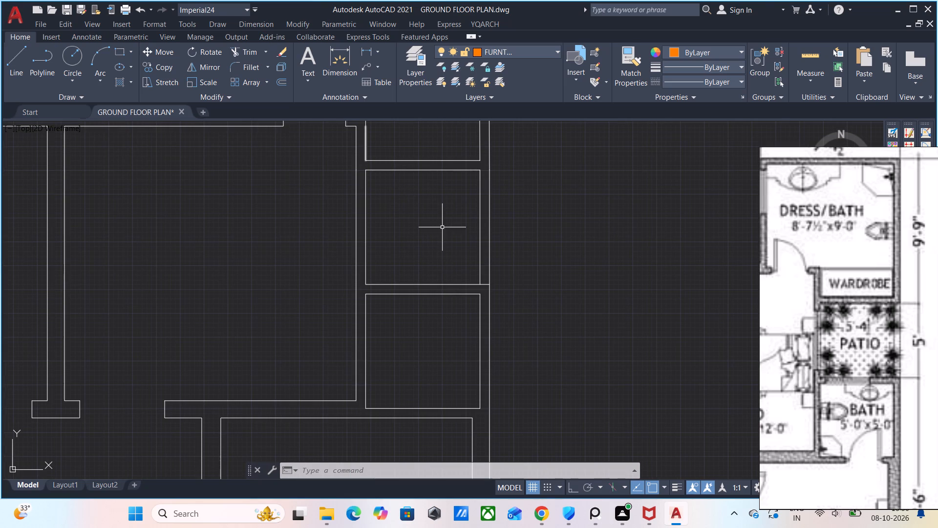
{"action": "left_click", "coordinate": [412, 56]}
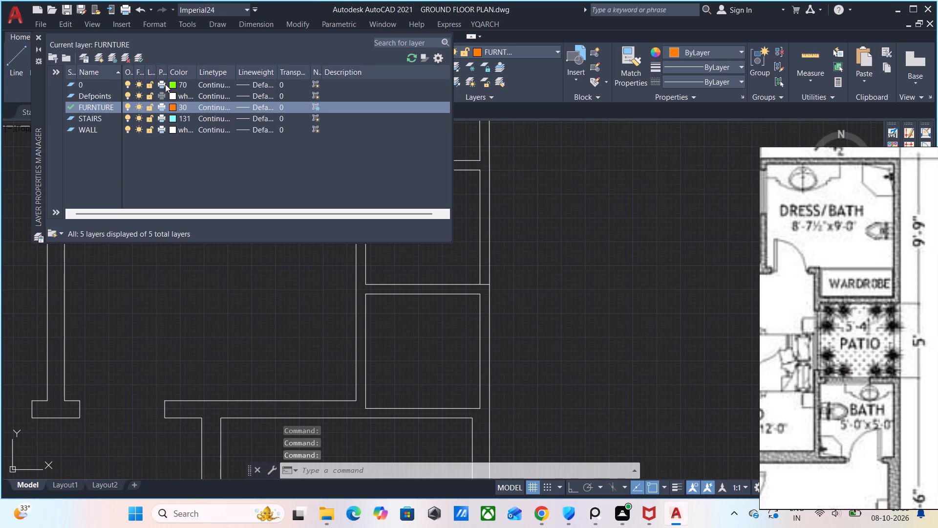
{"action": "left_click", "coordinate": [108, 81]}
{"action": "left_click", "coordinate": [138, 57]}
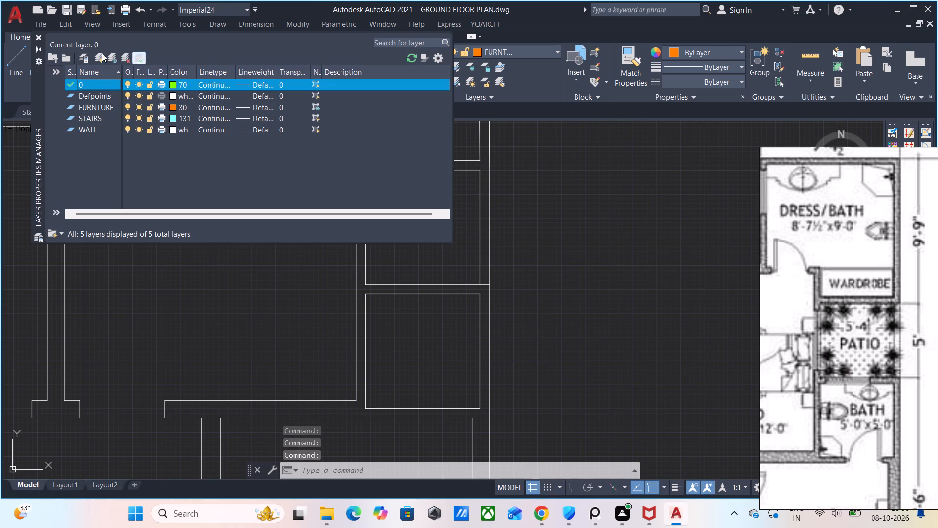
{"action": "left_click", "coordinate": [37, 34]}
Hatch the patio between the wardrobe and the bath with the CROSS pattern at scale 25.
{"action": "key", "text": "h"}
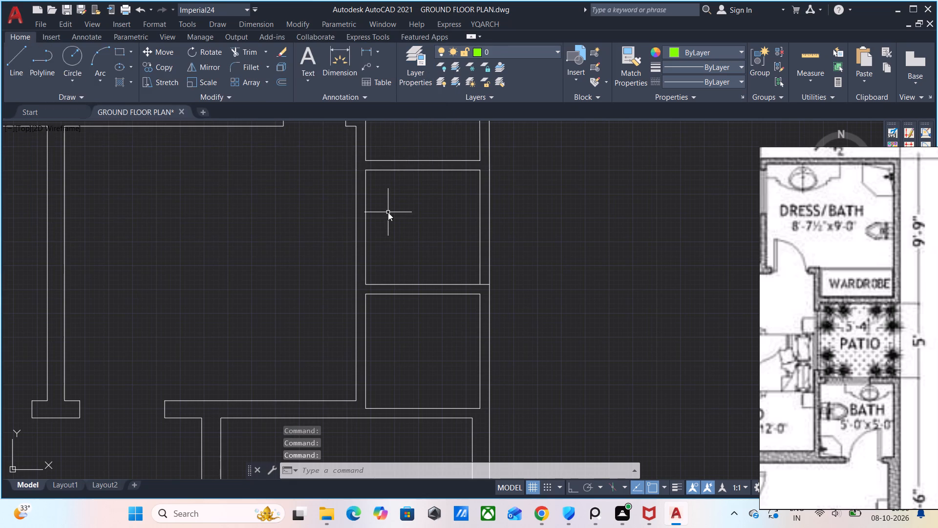
{"action": "key", "text": "Return"}
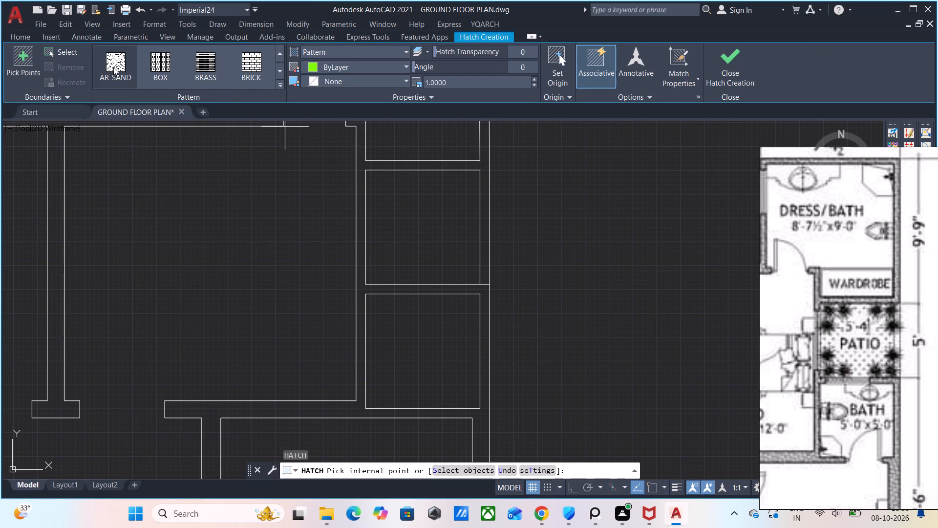
{"action": "left_click", "coordinate": [279, 81]}
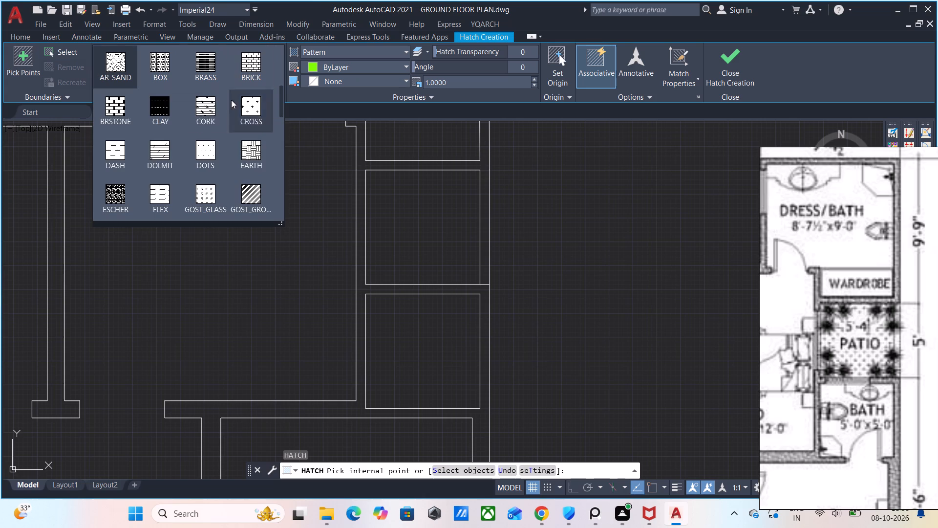
{"action": "left_click", "coordinate": [253, 108]}
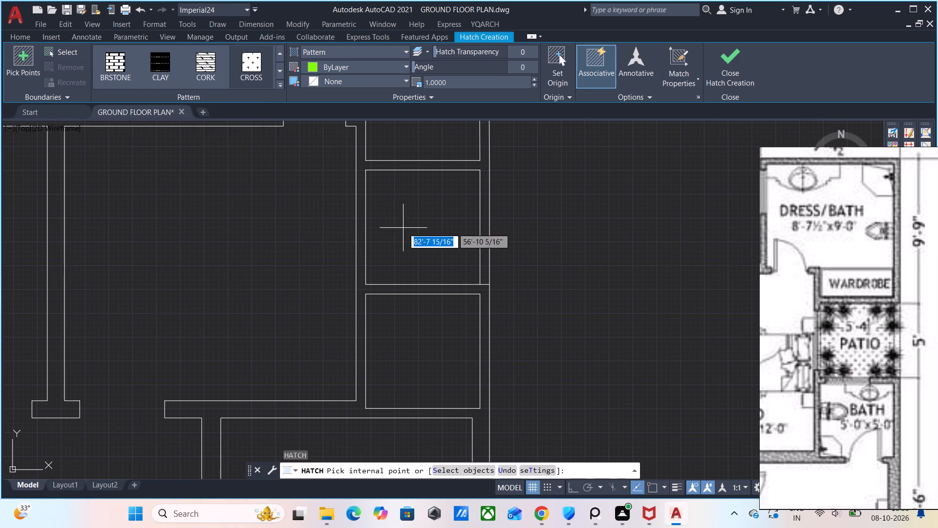
{"action": "left_click", "coordinate": [404, 217]}
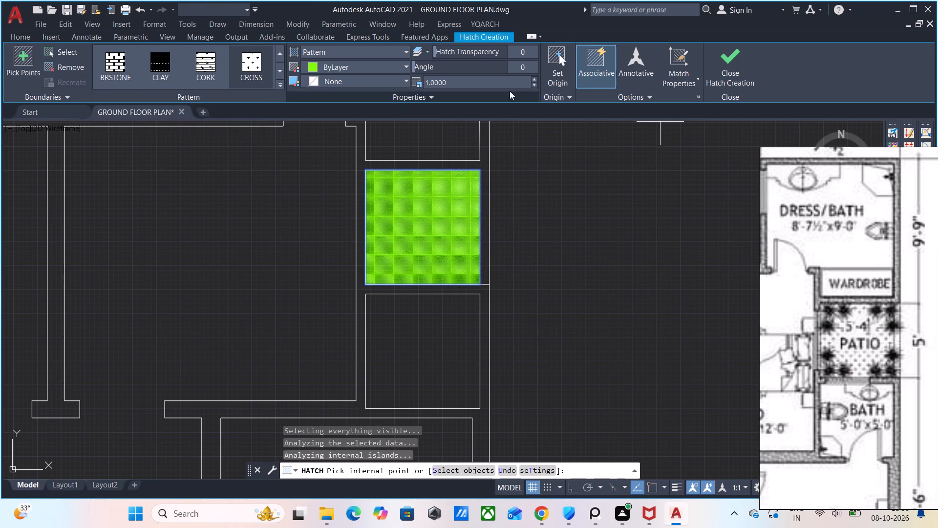
{"action": "left_click", "coordinate": [500, 79]}
{"action": "key", "text": "BackSpace"}
{"action": "type", "text": "25"}
{"action": "key", "text": "Return"}
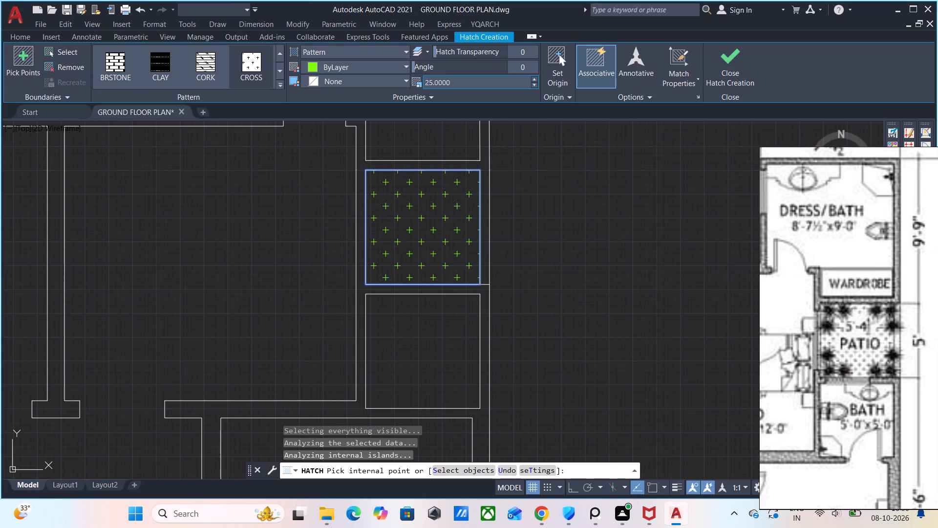
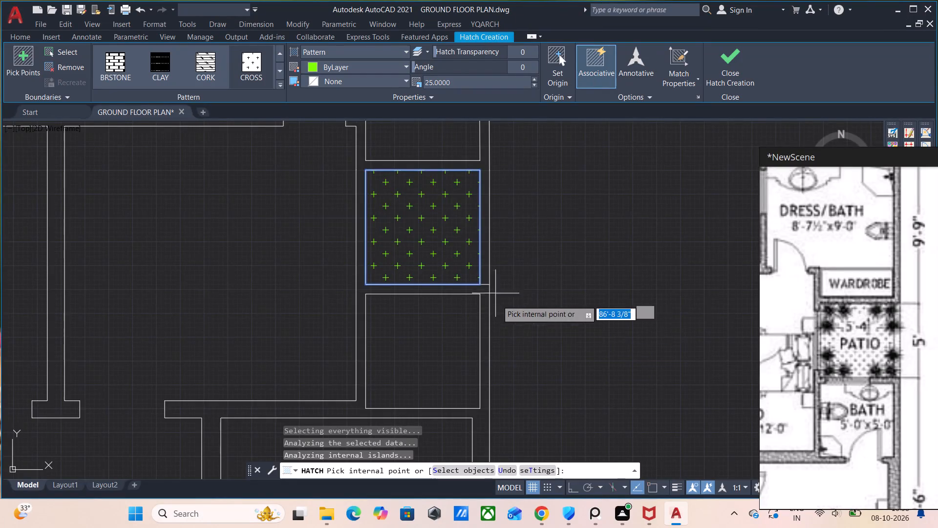
Finish the hatch of the patio between the wardrobe and the bath.
{"action": "scroll", "coordinate": [498, 306], "scroll_direction": "down", "scroll_amount": 2}
{"action": "middle_click_drag", "start_coordinate": [513, 378], "coordinate": [533, 269]}
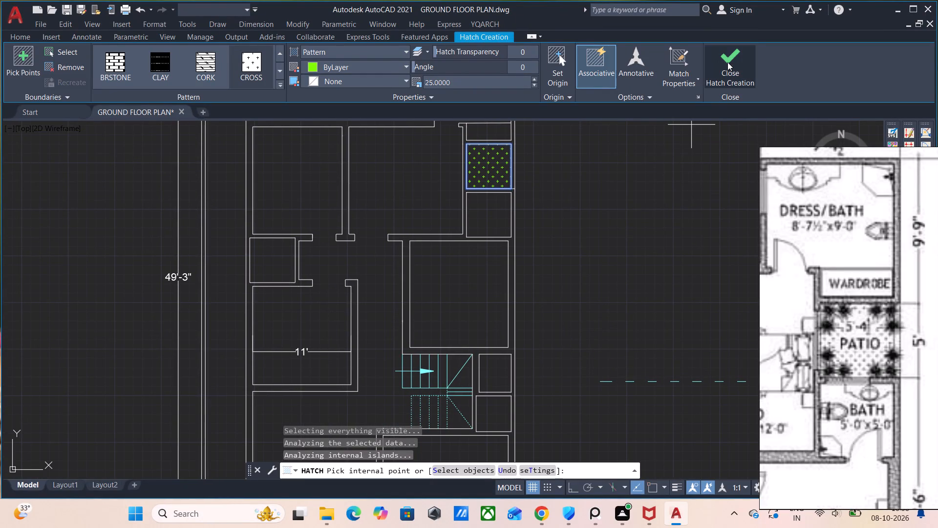
{"action": "left_click", "coordinate": [727, 62]}
Copy the topmost plant of the front garden's right-hand row into the lower-right corner of the patio below the wardrobe, checking the reference.
{"action": "scroll", "coordinate": [614, 293], "scroll_direction": "down", "scroll_amount": 1}
{"action": "middle_click_drag", "start_coordinate": [599, 348], "coordinate": [587, 236]}
{"action": "scroll", "coordinate": [573, 329], "scroll_direction": "up", "scroll_amount": 2}
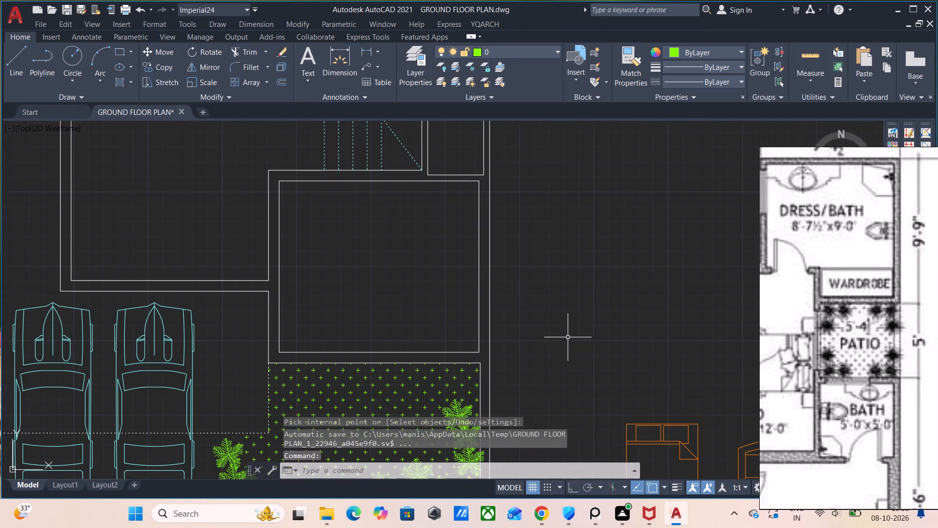
{"action": "middle_click_drag", "start_coordinate": [555, 348], "coordinate": [590, 225]}
{"action": "scroll", "coordinate": [526, 307], "scroll_direction": "up", "scroll_amount": 1}
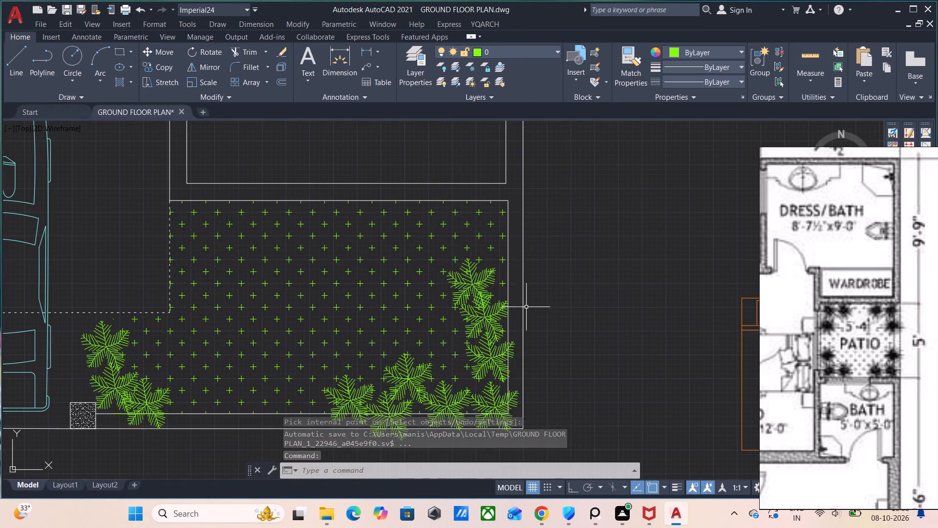
{"action": "left_click", "coordinate": [470, 286]}
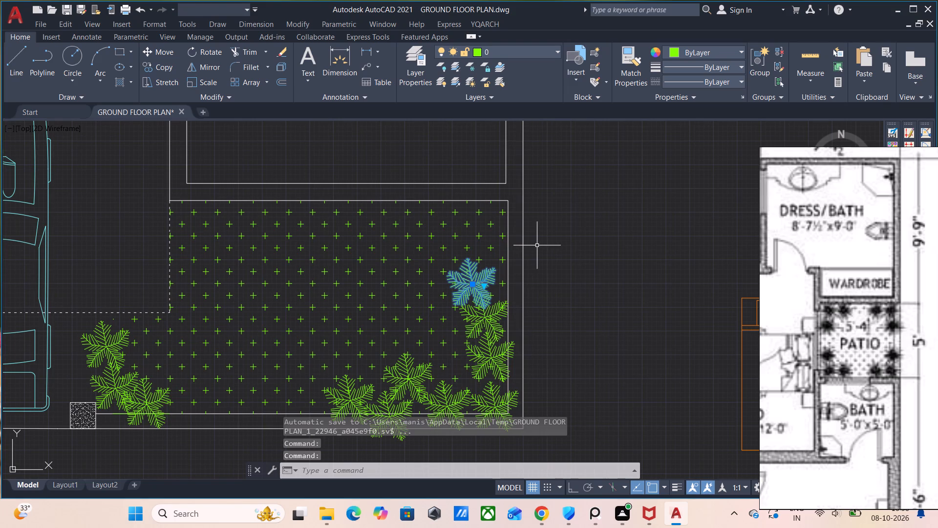
{"action": "type", "text": "CO"}
{"action": "key", "text": "Return"}
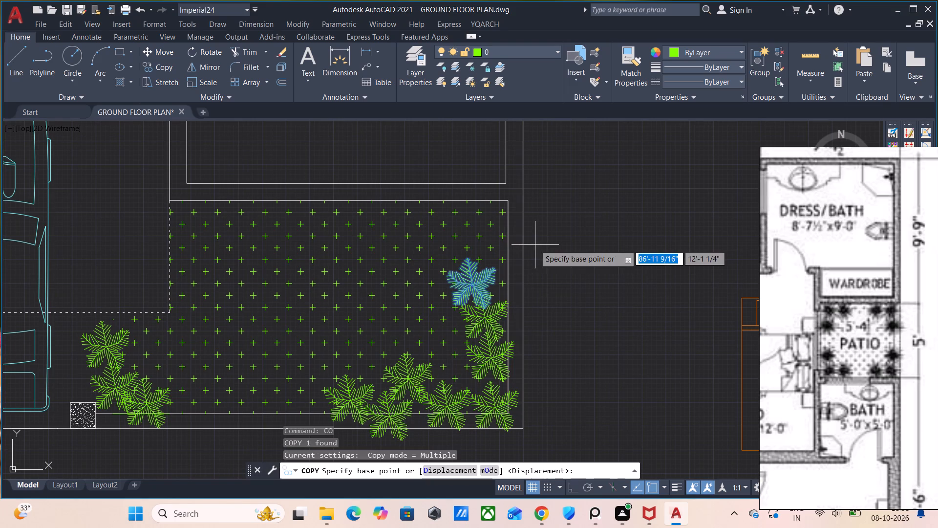
{"action": "left_click_drag", "start_coordinate": [473, 284], "coordinate": [482, 239]}
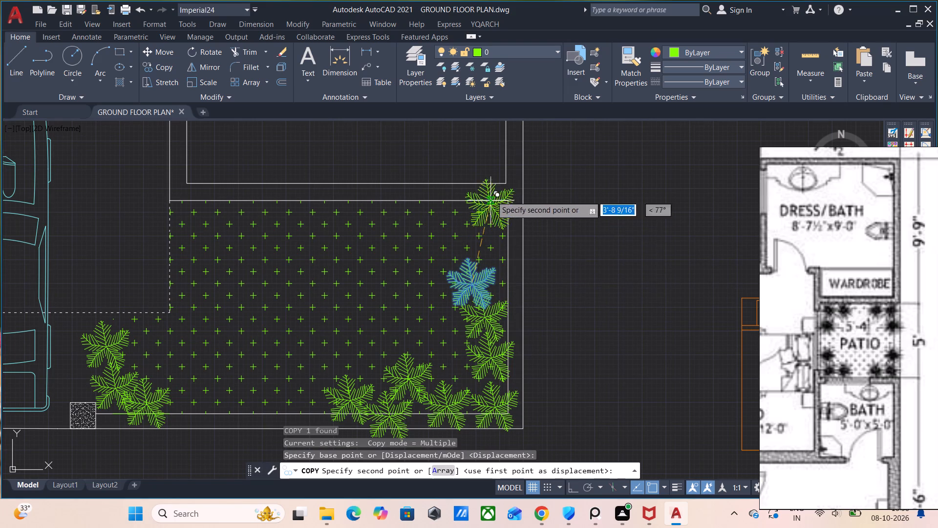
{"action": "middle_click_drag", "start_coordinate": [498, 172], "coordinate": [477, 446]}
{"action": "middle_click_drag", "start_coordinate": [473, 198], "coordinate": [464, 448]}
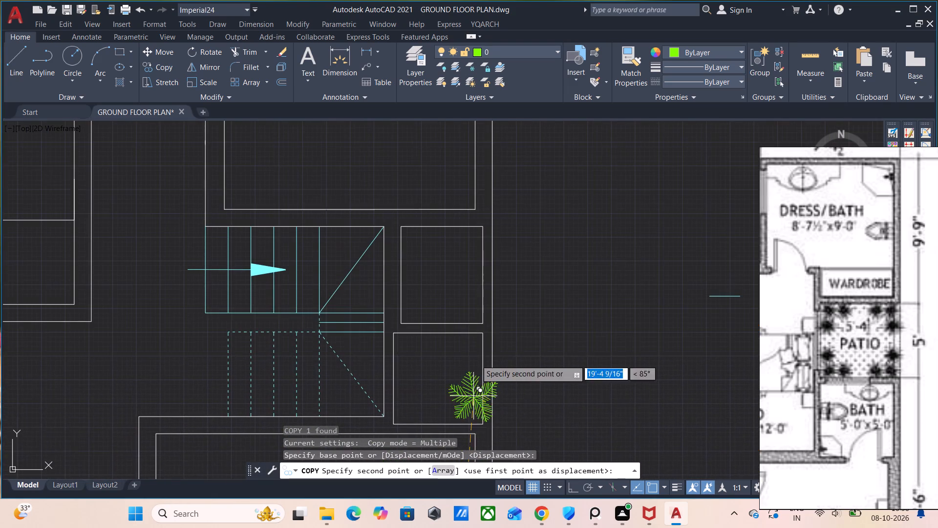
{"action": "scroll", "coordinate": [464, 299], "scroll_direction": "down", "scroll_amount": 2}
{"action": "scroll", "coordinate": [554, 270], "scroll_direction": "down", "scroll_amount": 3}
{"action": "scroll", "coordinate": [554, 263], "scroll_direction": "up", "scroll_amount": 2}
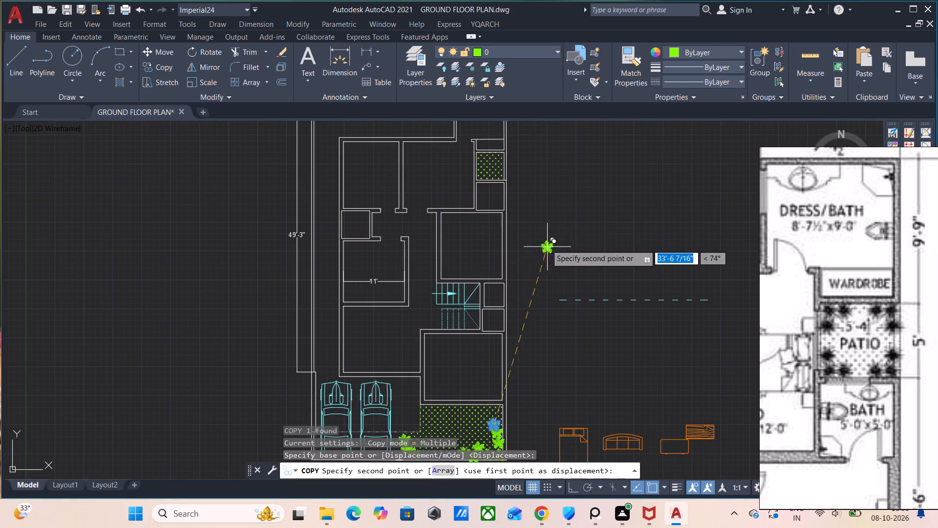
{"action": "middle_click_drag", "start_coordinate": [503, 191], "coordinate": [490, 269]}
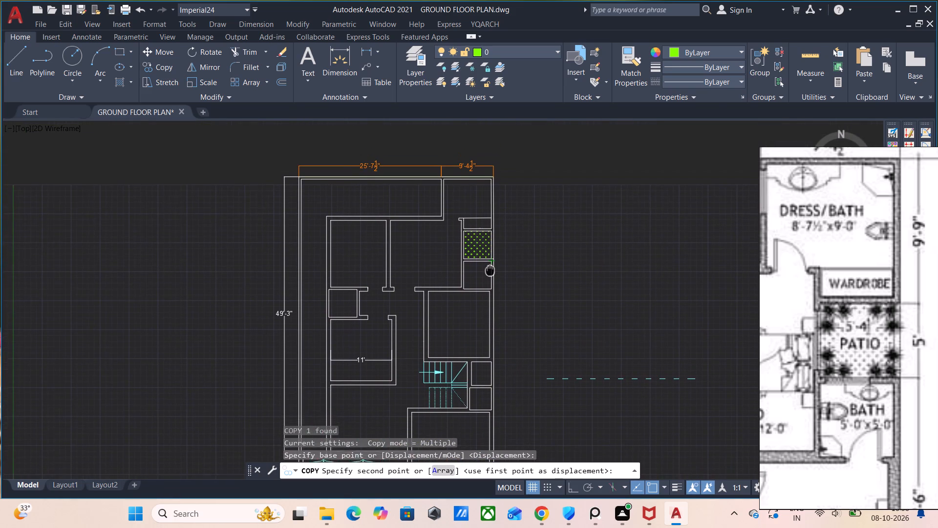
{"action": "middle_click_drag", "start_coordinate": [490, 269], "coordinate": [534, 276]}
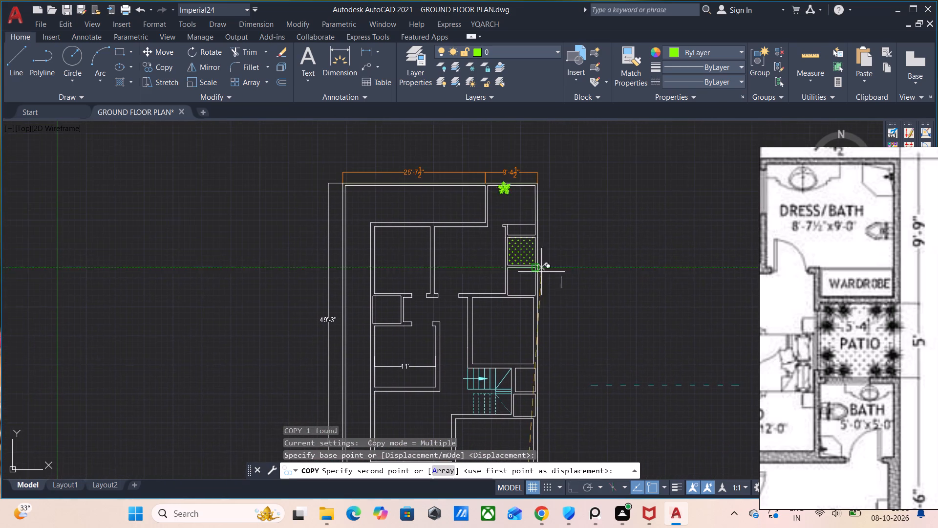
{"action": "scroll", "coordinate": [910, 356], "scroll_direction": "down", "scroll_amount": 3}
{"action": "middle_click_drag", "start_coordinate": [884, 400], "coordinate": [885, 313]}
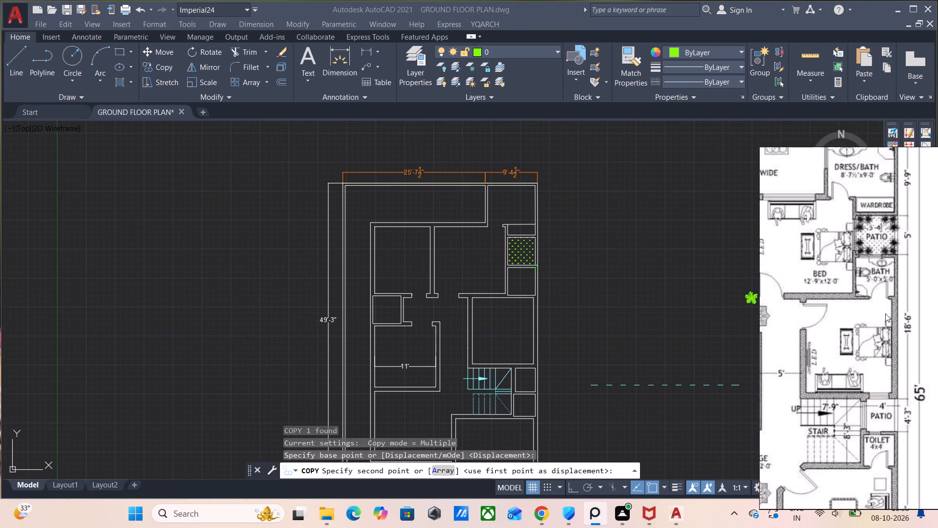
{"action": "middle_click_drag", "start_coordinate": [885, 313], "coordinate": [907, 436]}
{"action": "scroll", "coordinate": [905, 373], "scroll_direction": "up", "scroll_amount": 2}
{"action": "middle_click_drag", "start_coordinate": [896, 389], "coordinate": [854, 345]}
{"action": "scroll", "coordinate": [576, 255], "scroll_direction": "up", "scroll_amount": 1}
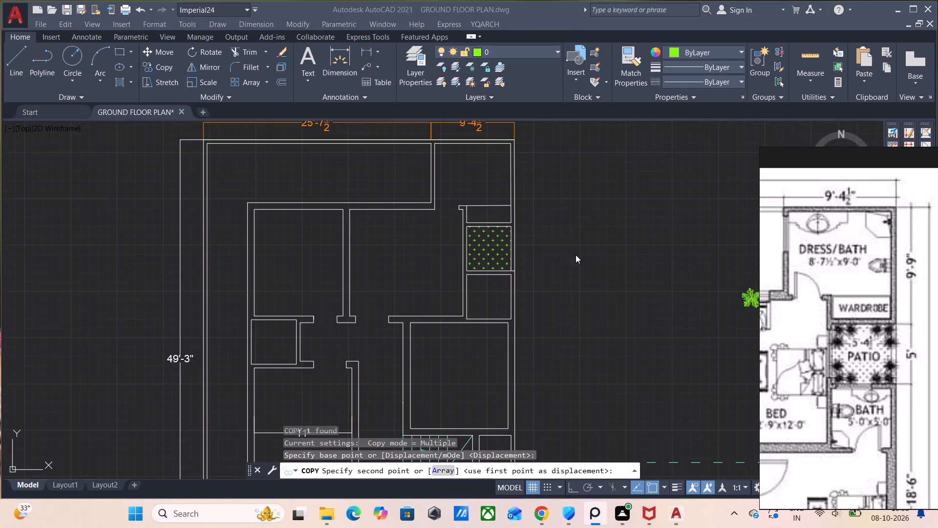
{"action": "middle_click", "coordinate": [576, 255]}
{"action": "scroll", "coordinate": [513, 243], "scroll_direction": "up", "scroll_amount": 3}
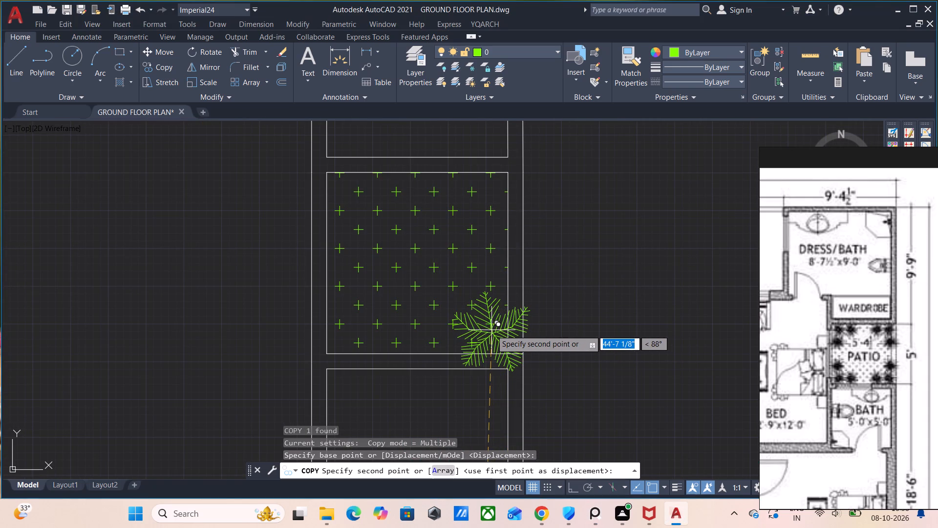
{"action": "left_click", "coordinate": [485, 331]}
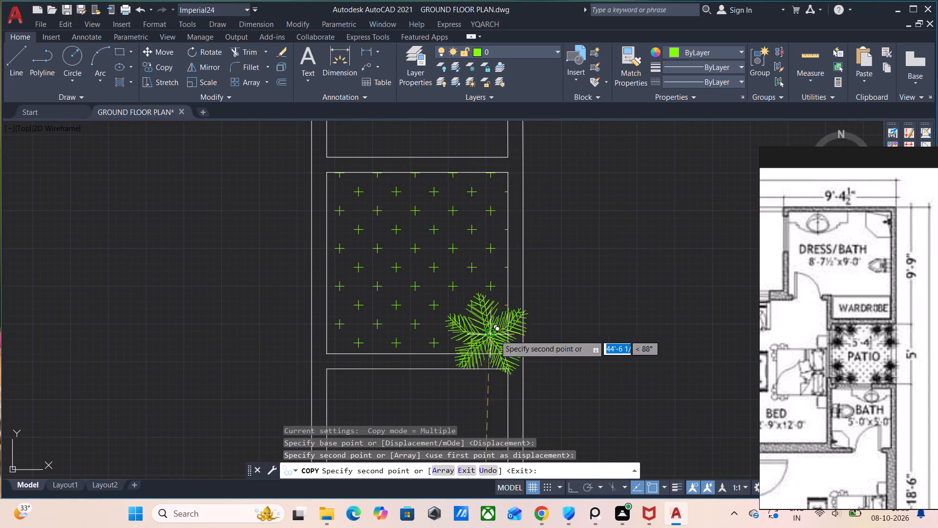
{"action": "key", "text": "Escape"}
Scale the copied patio plant down to roughly half its size.
{"action": "left_click", "coordinate": [498, 330]}
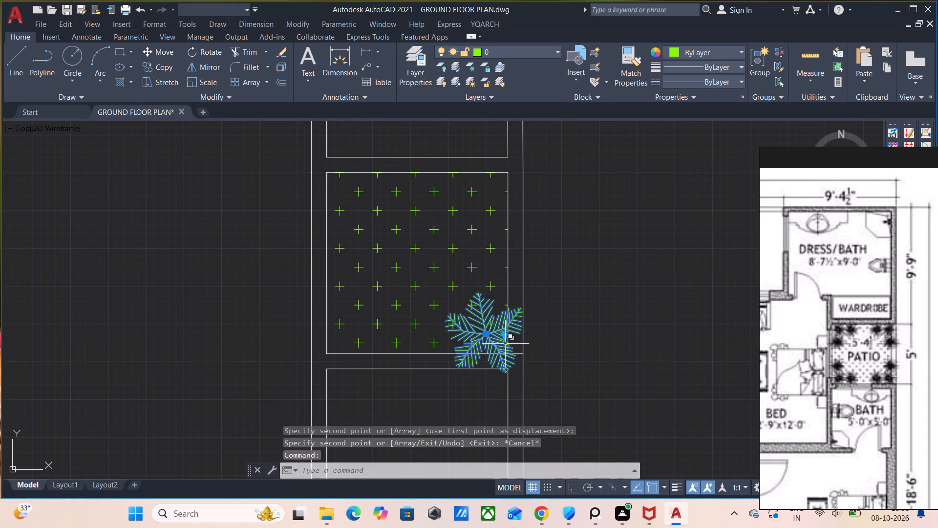
{"action": "key", "text": "s"}
{"action": "key", "text": "c"}
{"action": "key", "text": "Return"}
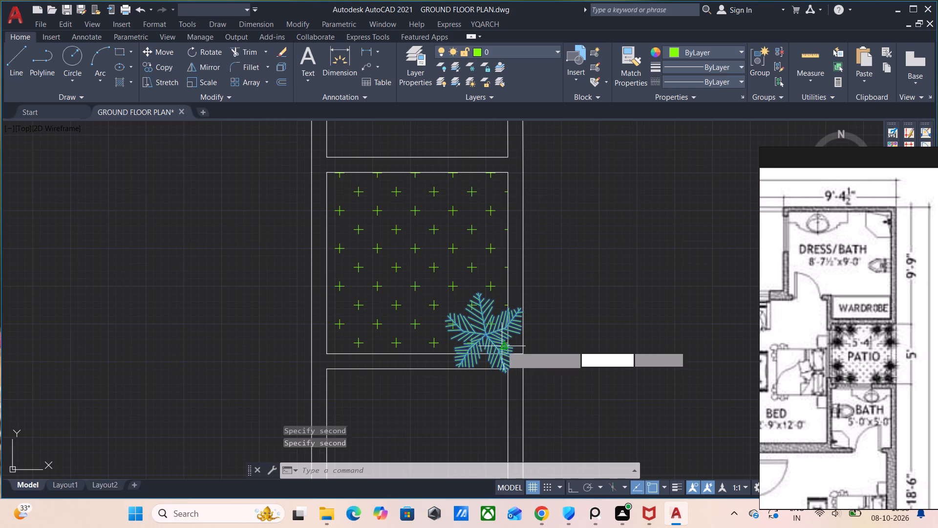
{"action": "left_click", "coordinate": [503, 357]}
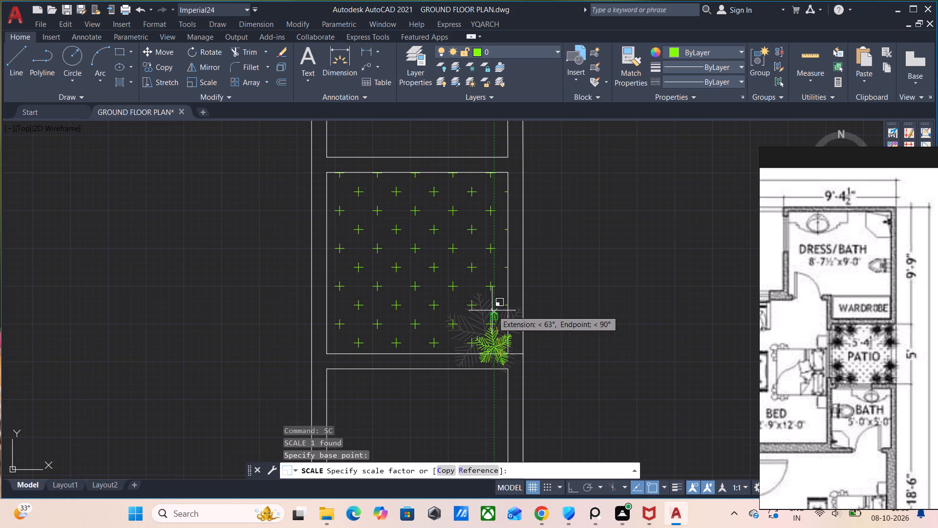
{"action": "left_click", "coordinate": [490, 308]}
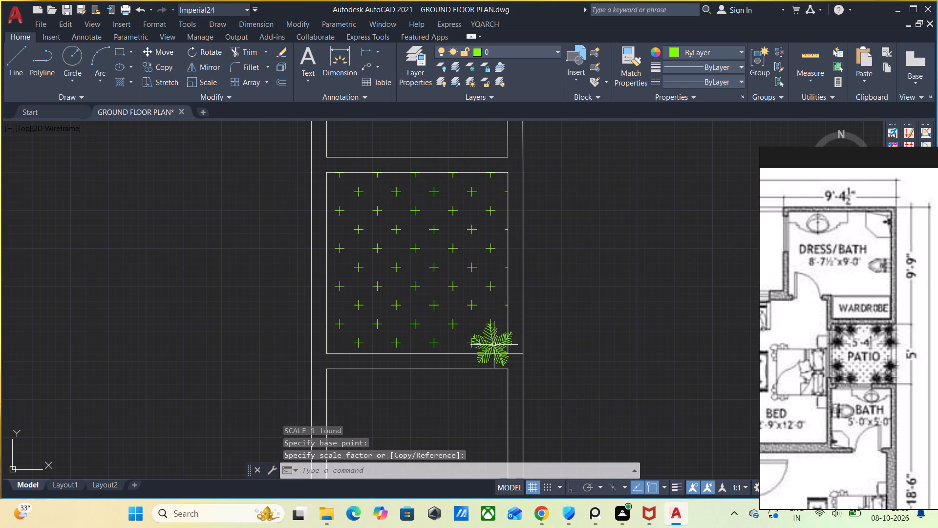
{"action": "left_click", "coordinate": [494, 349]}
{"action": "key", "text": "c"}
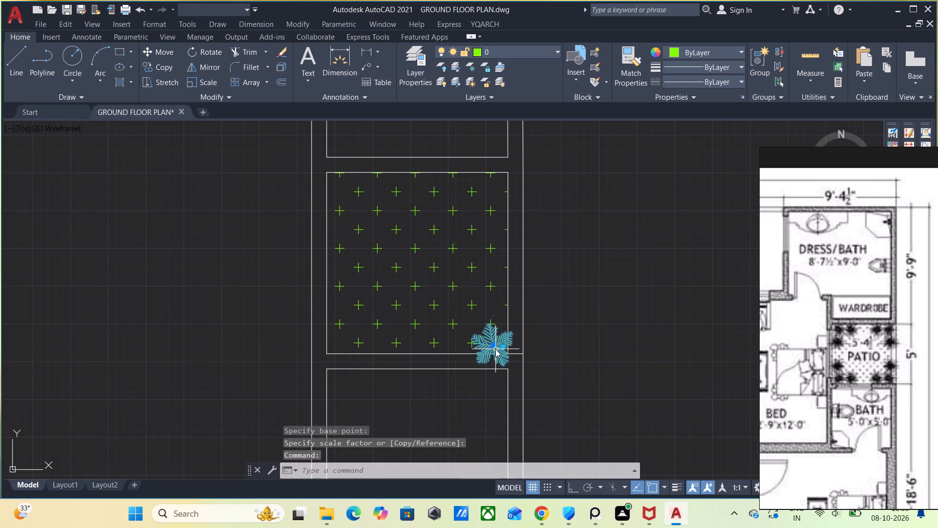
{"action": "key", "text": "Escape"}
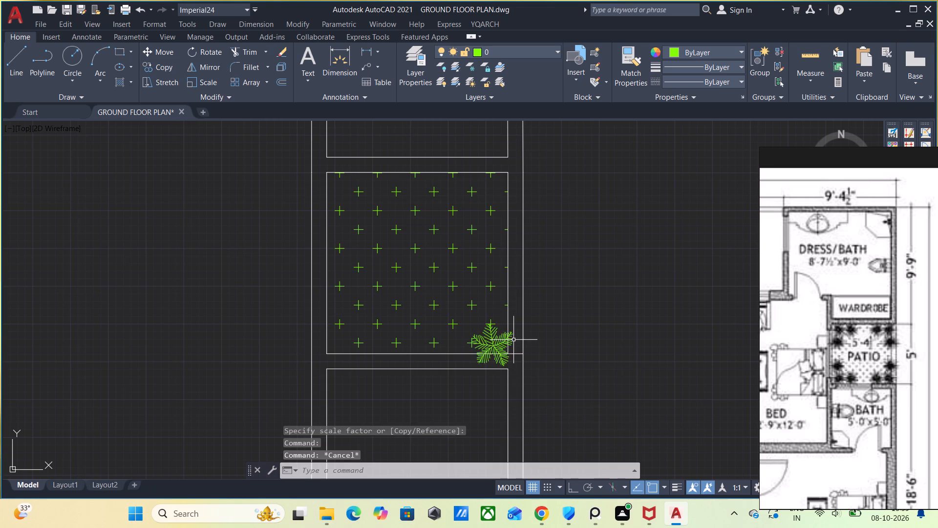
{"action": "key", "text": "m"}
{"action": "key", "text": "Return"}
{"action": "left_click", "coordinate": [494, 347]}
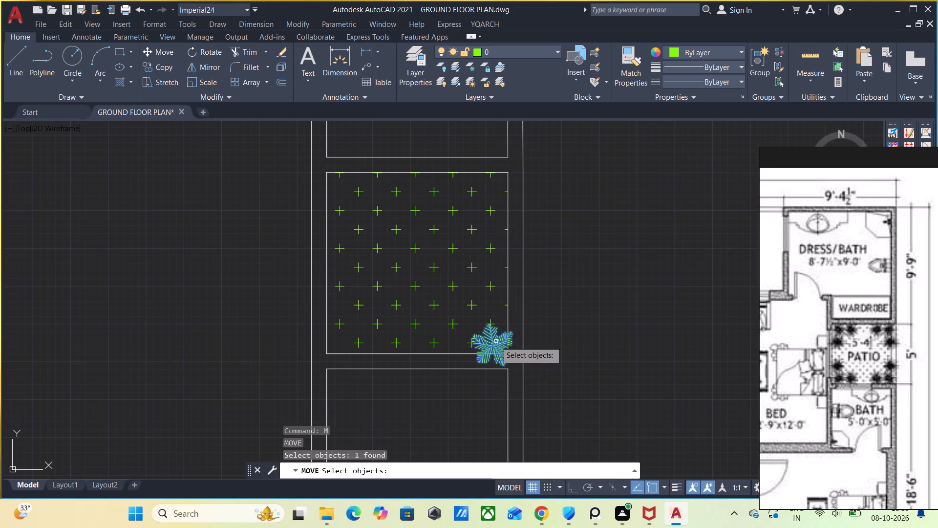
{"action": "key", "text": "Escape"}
Move the reduced plant slightly upward so it sits inside the patio's lower-right corner.
{"action": "left_click", "coordinate": [494, 346]}
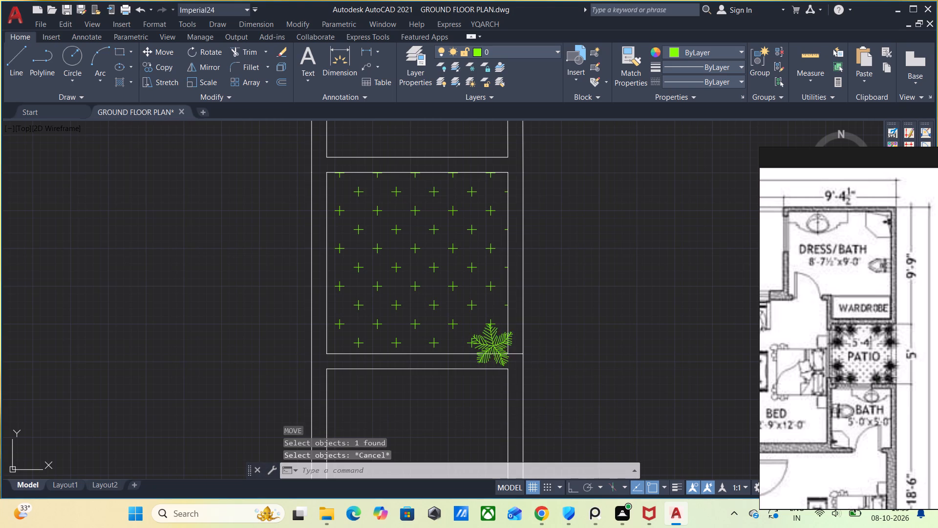
{"action": "key", "text": "m"}
{"action": "key", "text": "Return"}
{"action": "left_click_drag", "start_coordinate": [492, 347], "coordinate": [495, 336]}
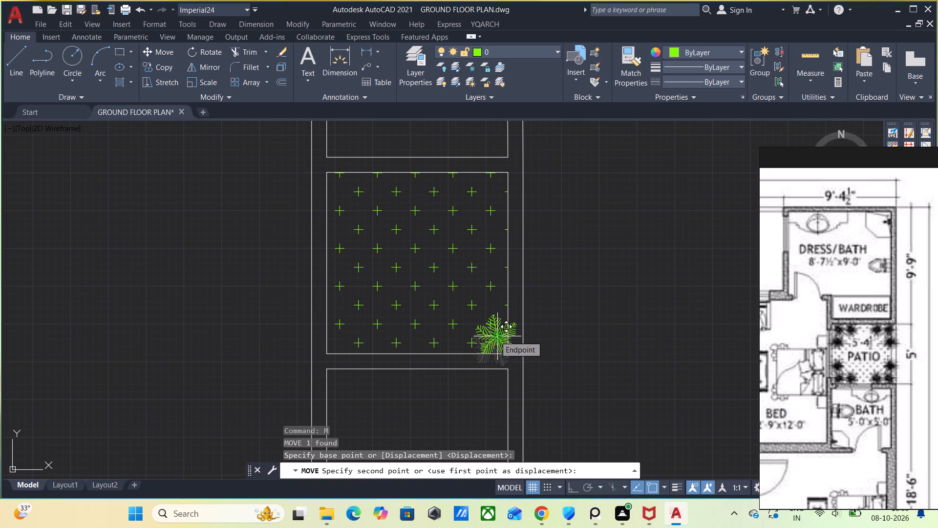
{"action": "left_click", "coordinate": [495, 336]}
Copy the small plant to its left and above it, and three times around the patio's upper-right corner.
{"action": "left_click", "coordinate": [495, 337]}
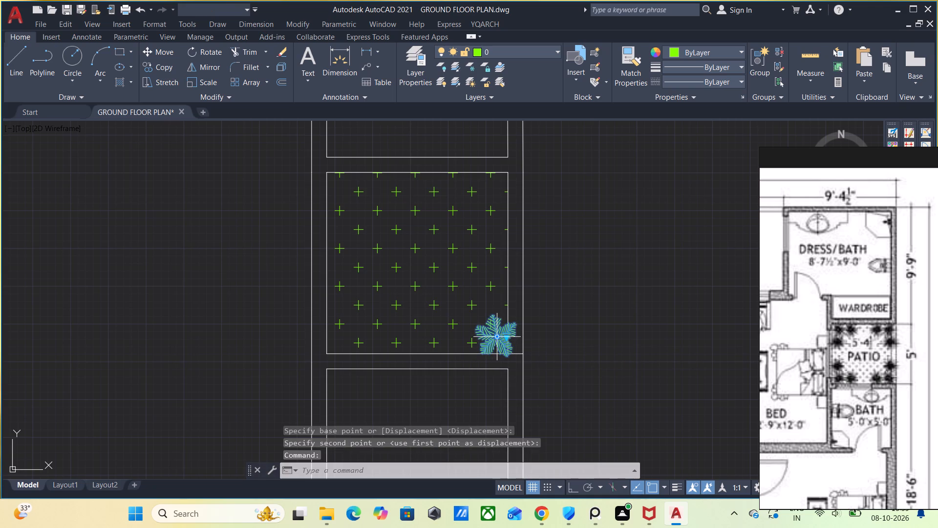
{"action": "type", "text": "CO"}
{"action": "key", "text": "Return"}
{"action": "left_click_drag", "start_coordinate": [494, 337], "coordinate": [457, 339]}
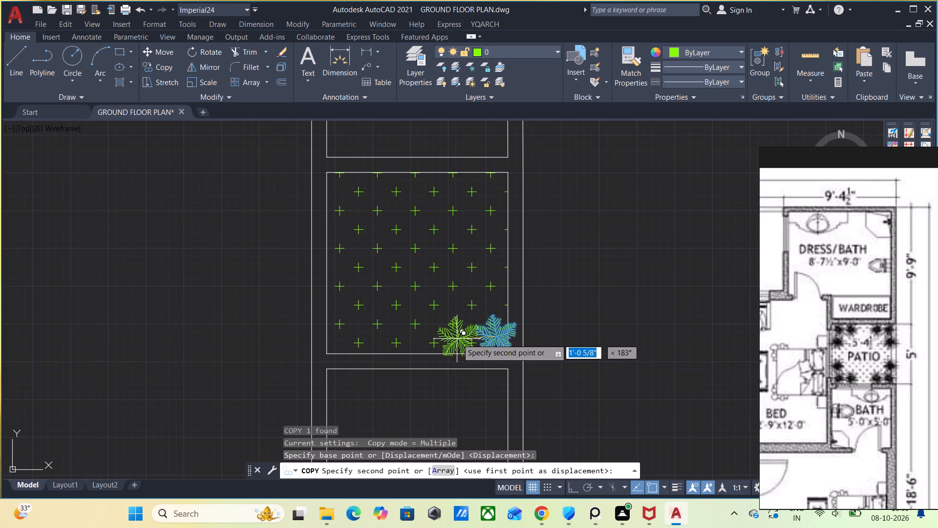
{"action": "left_click_drag", "start_coordinate": [457, 339], "coordinate": [455, 336]}
{"action": "left_click", "coordinate": [456, 336]}
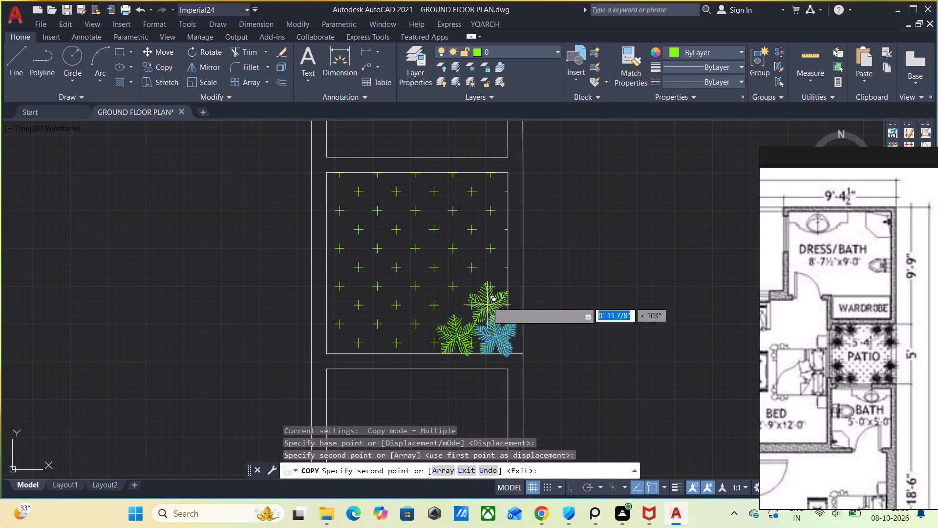
{"action": "left_click", "coordinate": [494, 298]}
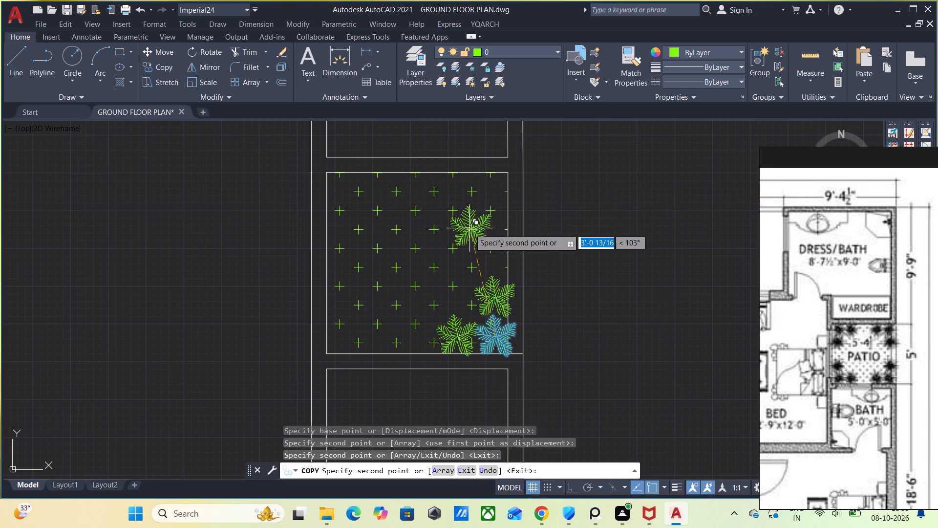
{"action": "left_click", "coordinate": [496, 180]}
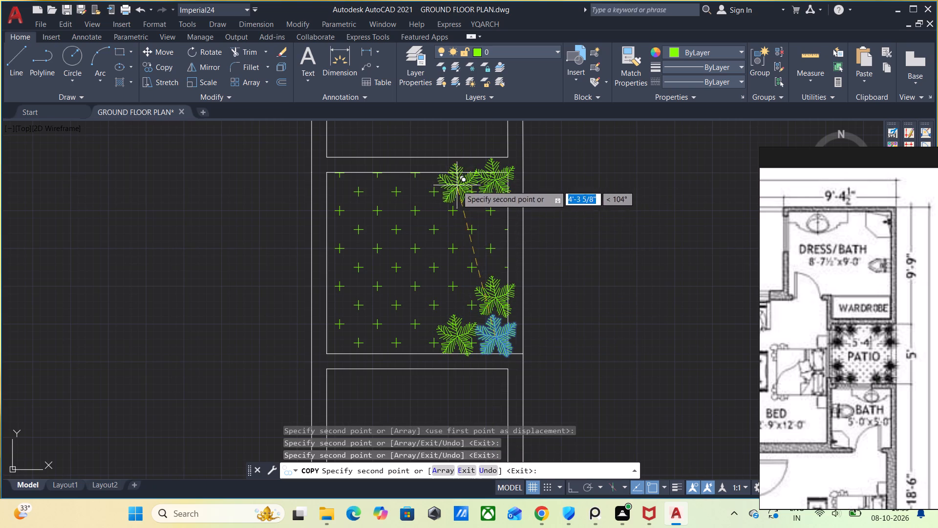
{"action": "left_click", "coordinate": [457, 185]}
{"action": "left_click", "coordinate": [497, 220]}
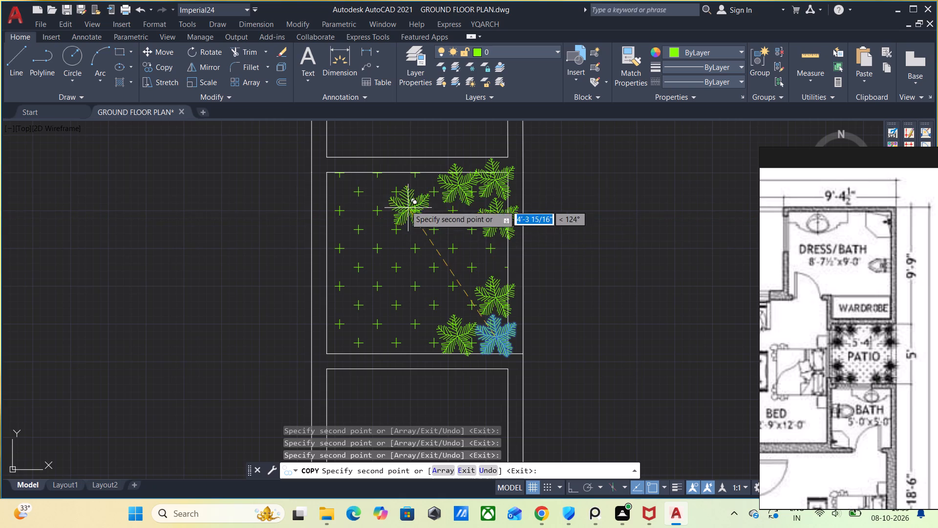
Add three plant copies around the patio's upper-left corner and three around its lower-left corner.
{"action": "left_click", "coordinate": [384, 181]}
{"action": "left_click", "coordinate": [339, 171]}
{"action": "left_click", "coordinate": [334, 210]}
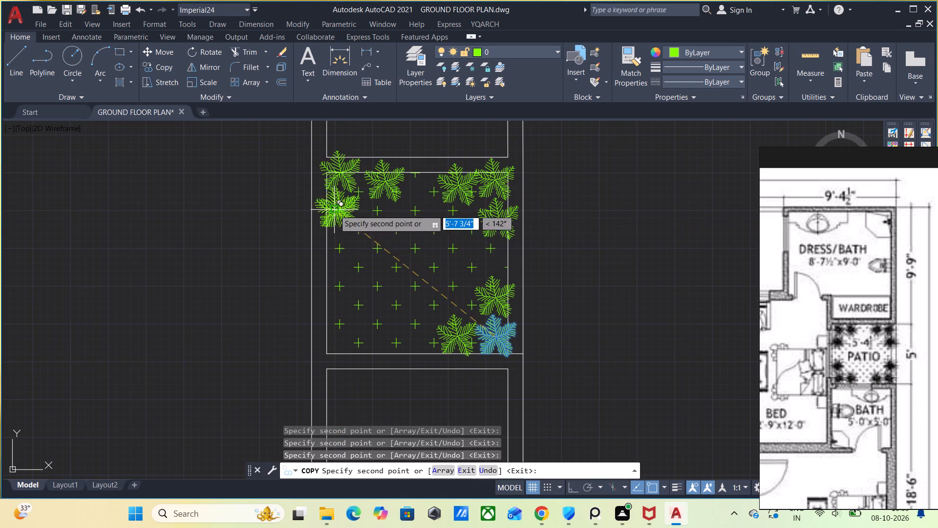
{"action": "left_click", "coordinate": [342, 309]}
{"action": "left_click", "coordinate": [334, 345]}
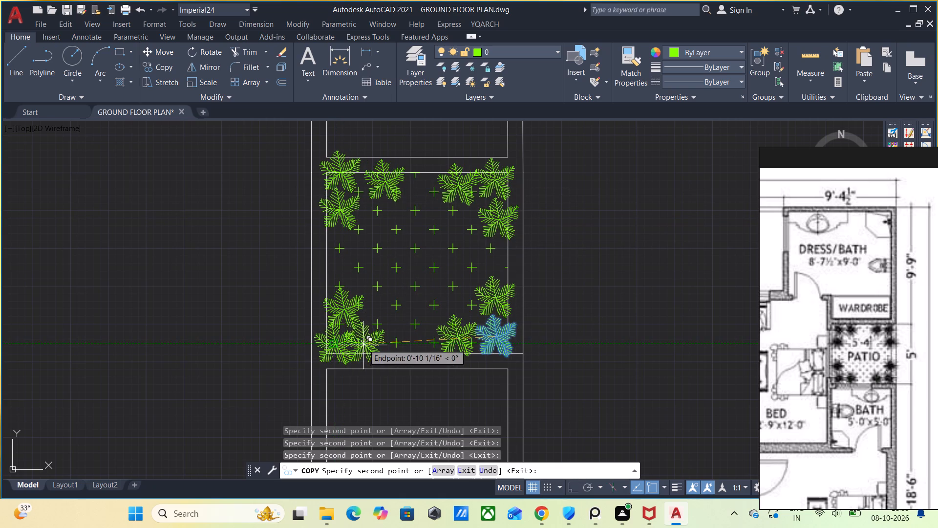
{"action": "left_click", "coordinate": [364, 342]}
{"action": "key", "text": "Escape"}
Make FURNTURE the current layer.
{"action": "scroll", "coordinate": [409, 312], "scroll_direction": "down", "scroll_amount": 3}
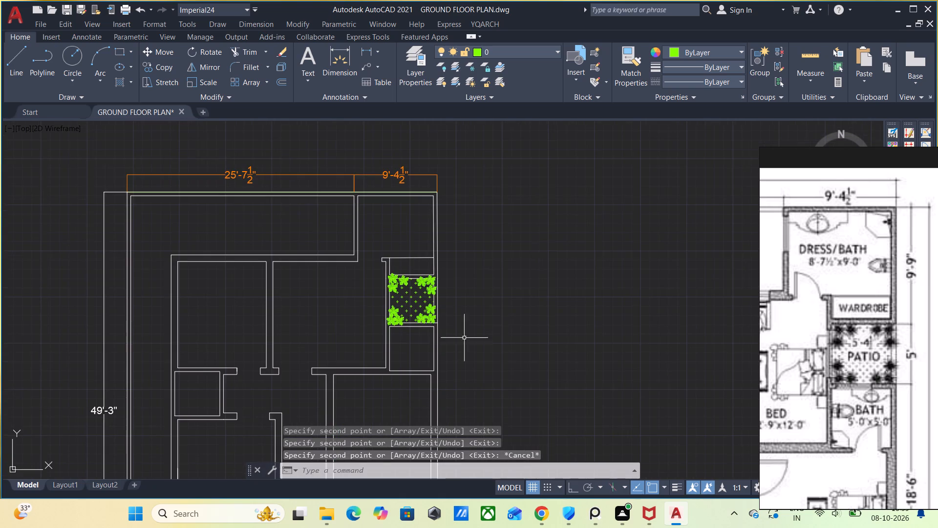
{"action": "middle_click_drag", "start_coordinate": [478, 352], "coordinate": [559, 355]}
{"action": "left_click", "coordinate": [416, 55]}
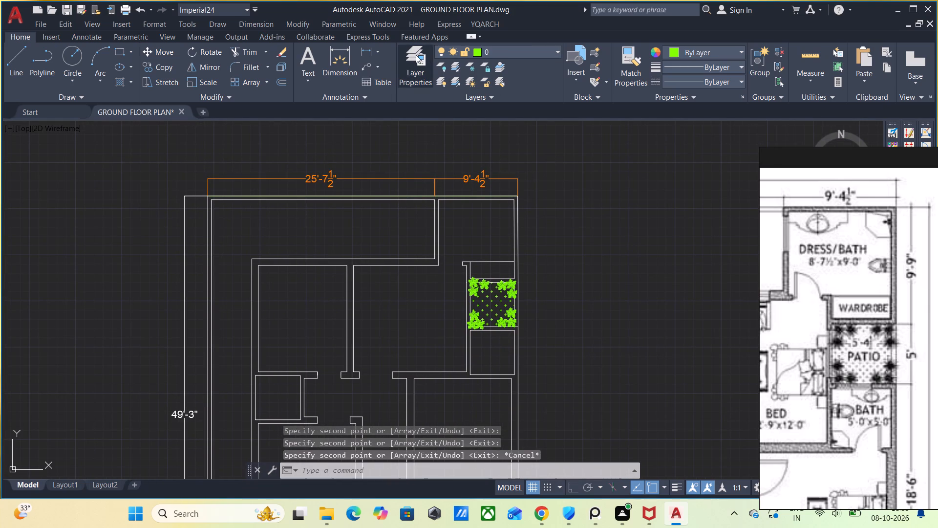
{"action": "left_click", "coordinate": [94, 93]}
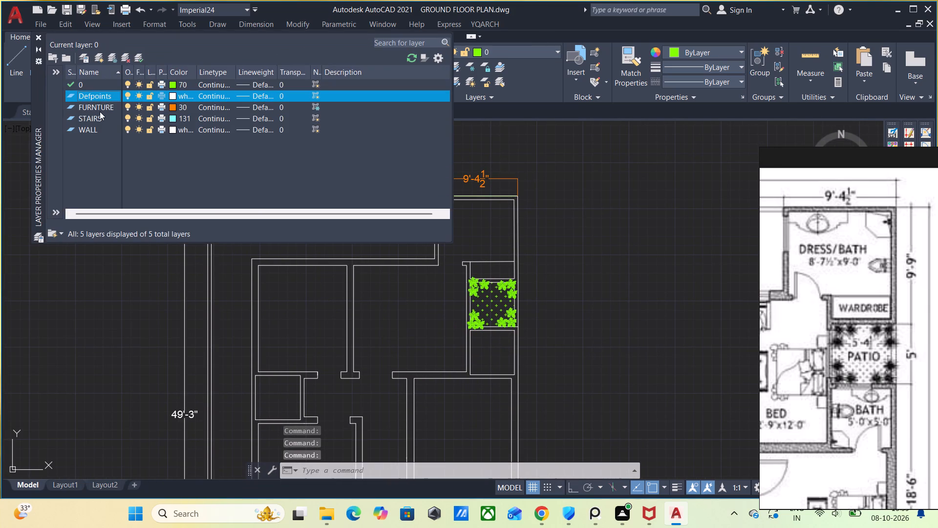
{"action": "left_click", "coordinate": [100, 111]}
{"action": "left_click", "coordinate": [142, 61]}
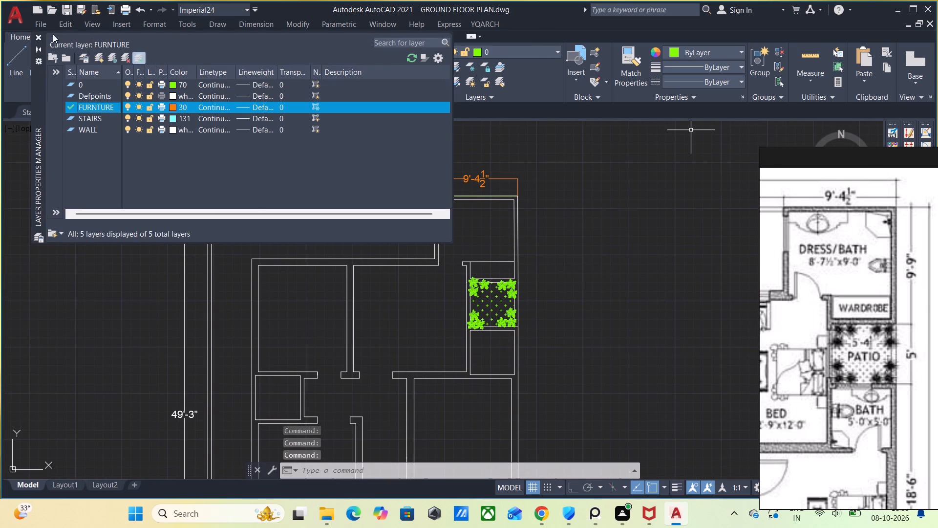
Examine the furniture layout of the bedroom beside the patio in the reference image.
{"action": "left_click", "coordinate": [38, 38]}
{"action": "scroll", "coordinate": [843, 340], "scroll_direction": "down", "scroll_amount": 3}
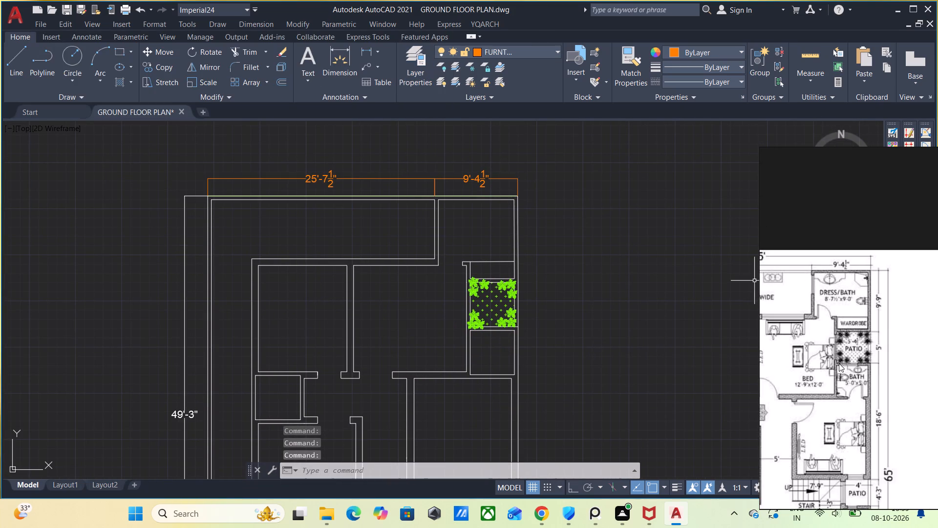
{"action": "middle_click_drag", "start_coordinate": [839, 367], "coordinate": [872, 327]}
{"action": "middle_click_drag", "start_coordinate": [650, 337], "coordinate": [587, 201]}
{"action": "scroll", "coordinate": [823, 332], "scroll_direction": "down", "scroll_amount": 2}
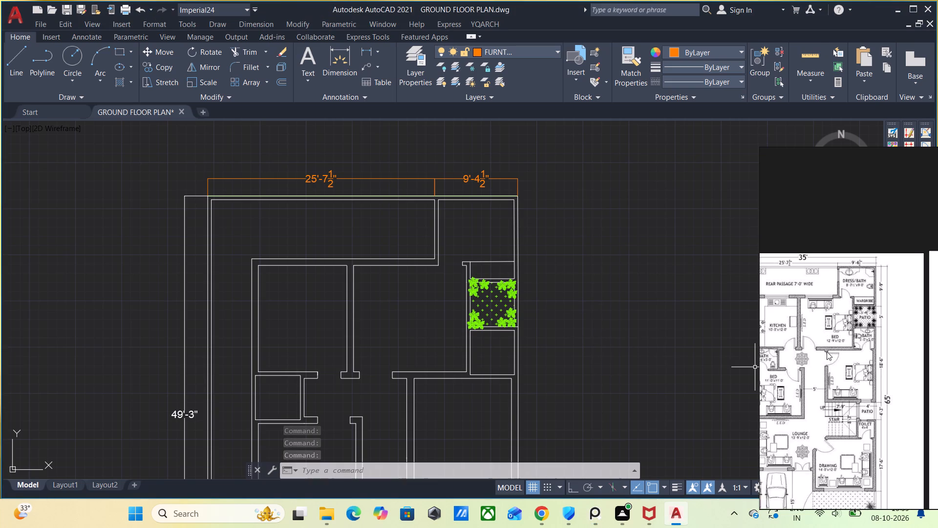
{"action": "middle_click_drag", "start_coordinate": [835, 352], "coordinate": [900, 352]}
{"action": "scroll", "coordinate": [886, 319], "scroll_direction": "up", "scroll_amount": 5}
{"action": "middle_click_drag", "start_coordinate": [907, 333], "coordinate": [880, 336]}
{"action": "scroll", "coordinate": [593, 373], "scroll_direction": "down", "scroll_amount": 1}
Erase the leftover white block and dashed line outside the plan's right side, and save the drawing.
{"action": "middle_click_drag", "start_coordinate": [587, 384], "coordinate": [538, 298]}
{"action": "middle_click_drag", "start_coordinate": [614, 396], "coordinate": [507, 271]}
{"action": "scroll", "coordinate": [605, 341], "scroll_direction": "down", "scroll_amount": 2}
{"action": "left_click_drag", "start_coordinate": [662, 362], "coordinate": [650, 355]}
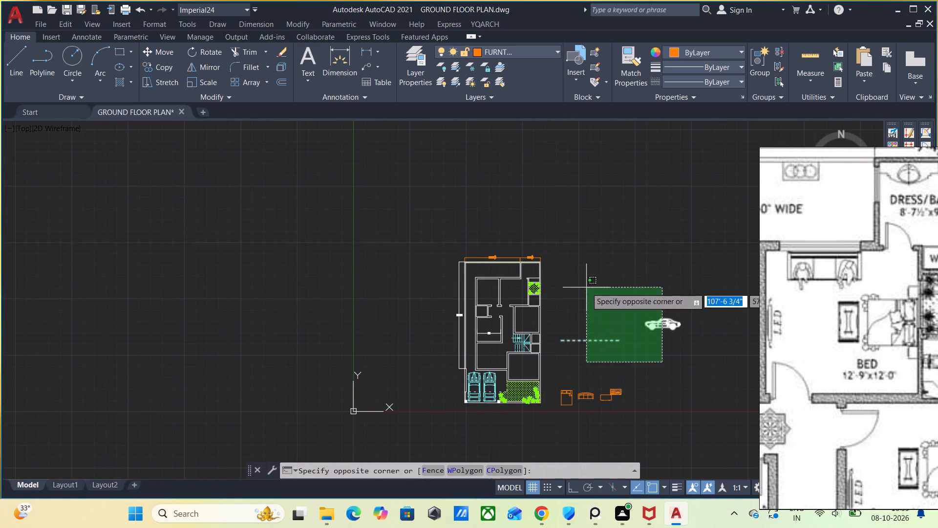
{"action": "left_click", "coordinate": [586, 287]}
{"action": "key", "text": "Delete"}
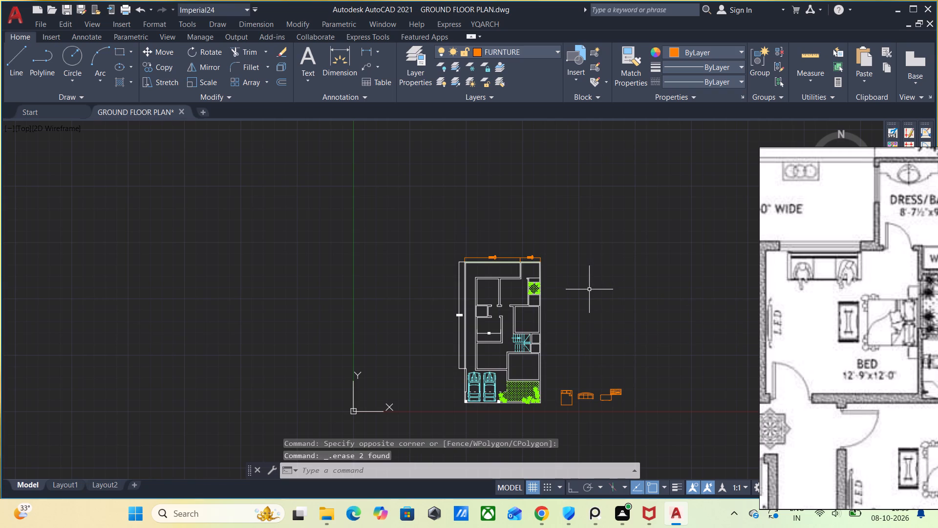
{"action": "key", "text": "ctrl+s"}
Move the bed and sofa blocks together from beside the plan into its upper rooms.
{"action": "scroll", "coordinate": [613, 398], "scroll_direction": "up", "scroll_amount": 1}
{"action": "left_click_drag", "start_coordinate": [581, 418], "coordinate": [575, 412]}
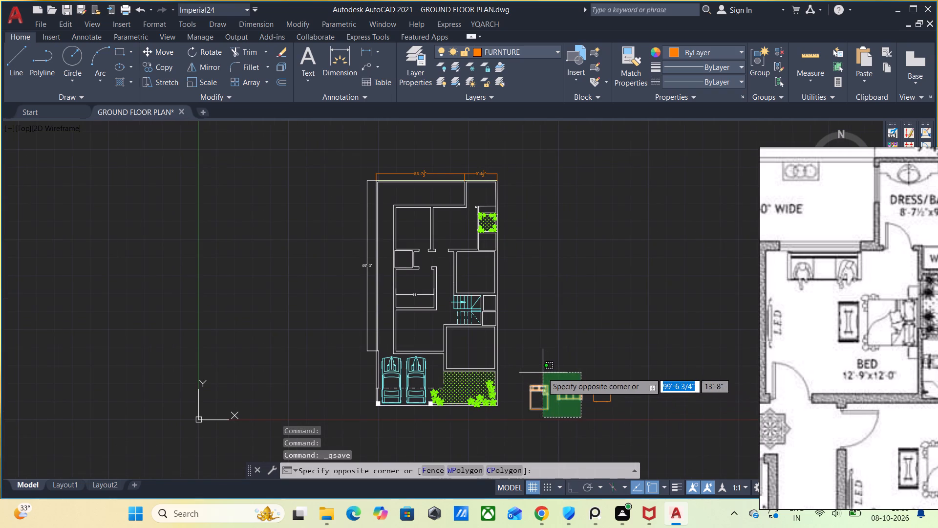
{"action": "left_click", "coordinate": [535, 371]}
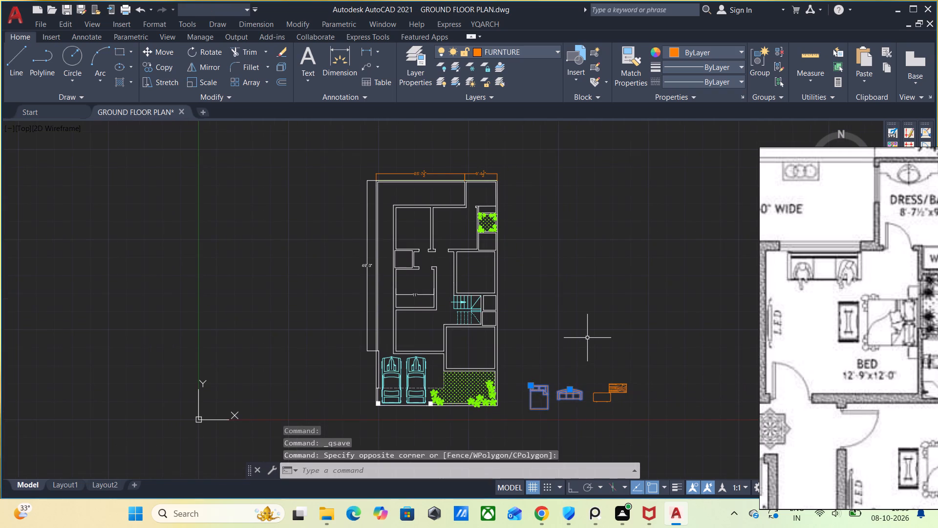
{"action": "key", "text": "m"}
{"action": "key", "text": "Return"}
{"action": "left_click", "coordinate": [544, 392]}
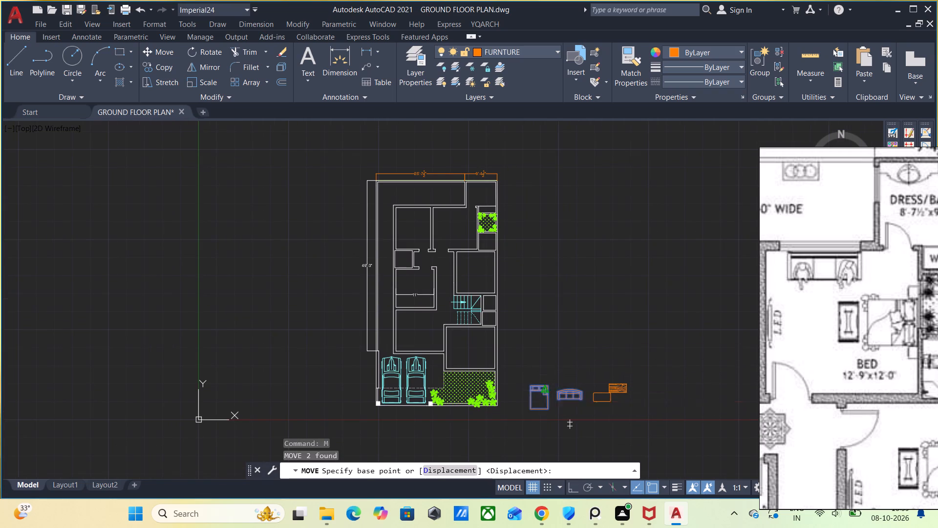
{"action": "scroll", "coordinate": [438, 239], "scroll_direction": "up", "scroll_amount": 2}
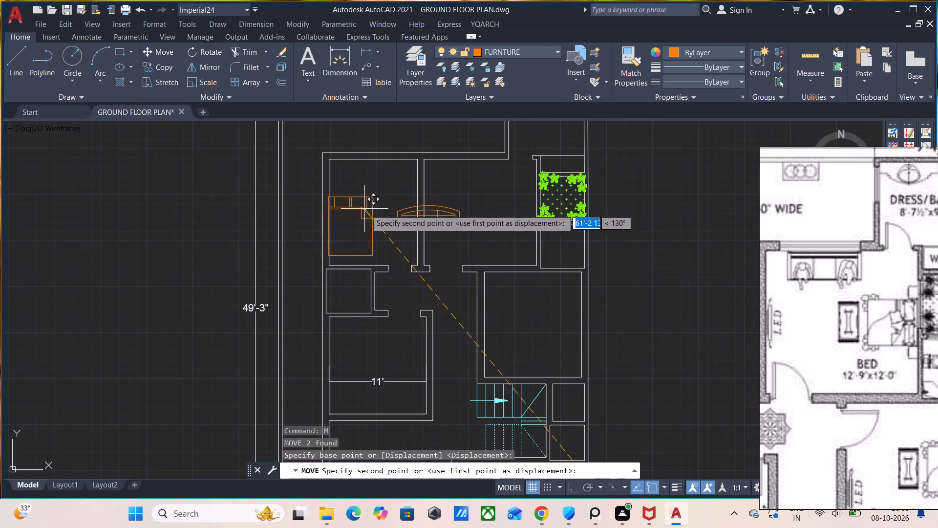
{"action": "left_click", "coordinate": [378, 212]}
Move the sofa so the midpoint of its back meets the midpoint of the upper wall in the bedroom beside the patio.
{"action": "scroll", "coordinate": [400, 201], "scroll_direction": "up", "scroll_amount": 1}
{"action": "middle_click_drag", "start_coordinate": [418, 237], "coordinate": [333, 357]}
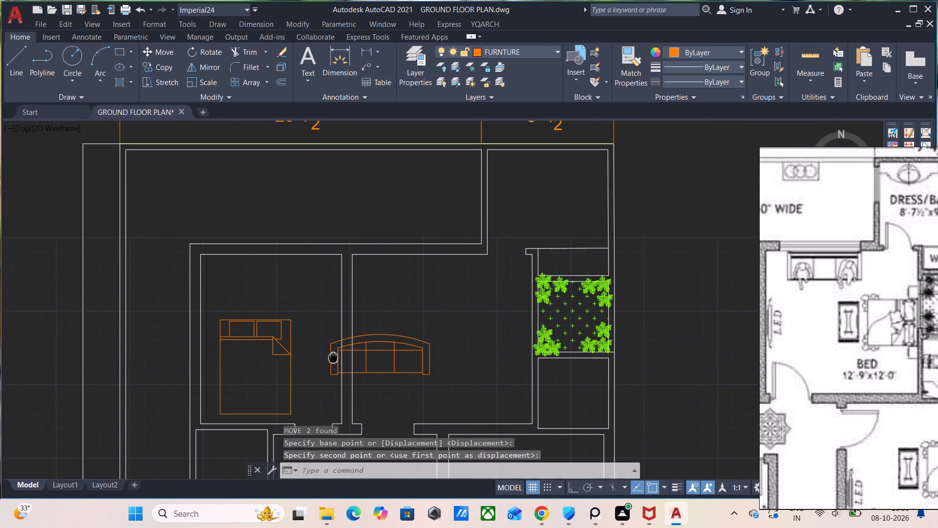
{"action": "middle_click_drag", "start_coordinate": [333, 357], "coordinate": [330, 347]}
{"action": "left_click", "coordinate": [418, 340]}
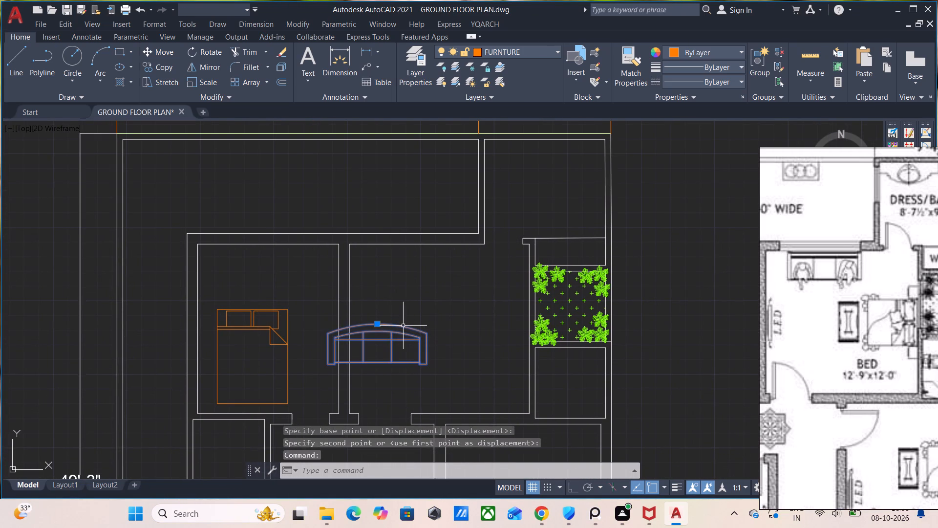
{"action": "key", "text": "m"}
{"action": "key", "text": "Return"}
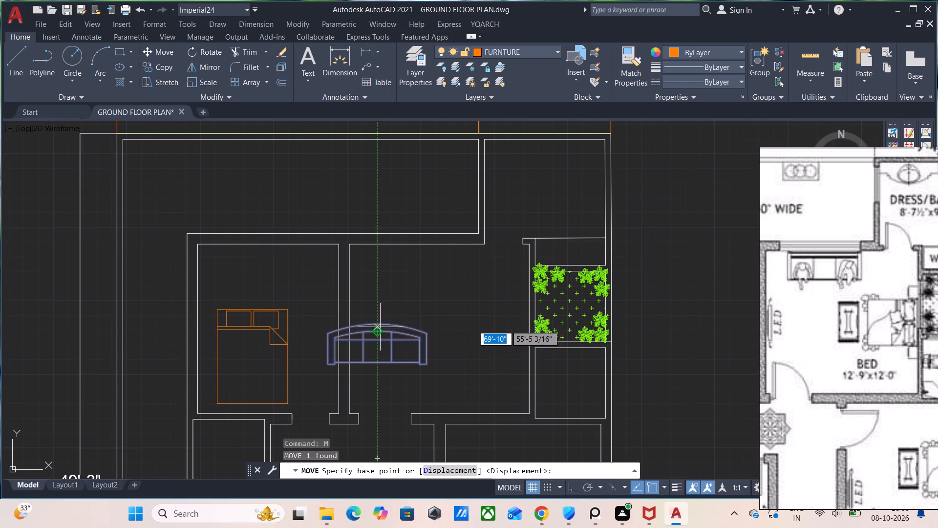
{"action": "left_click", "coordinate": [380, 320]}
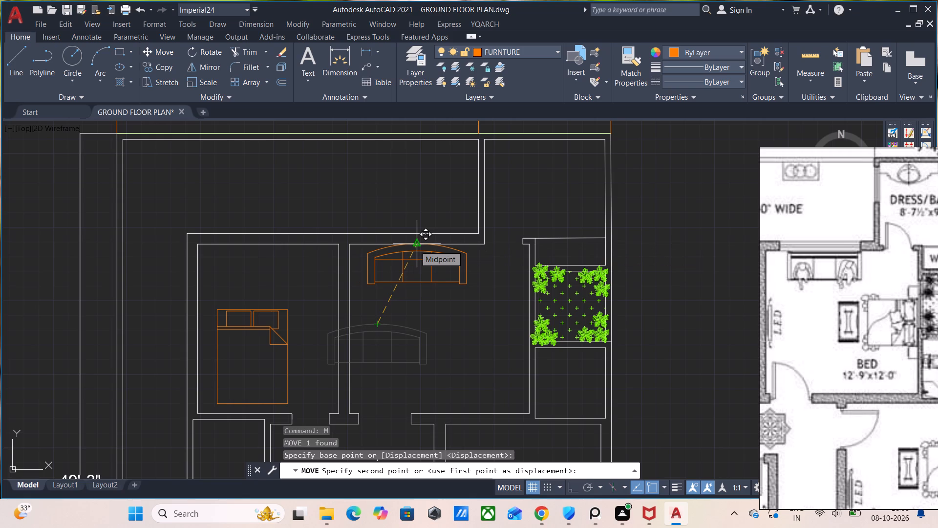
{"action": "left_click", "coordinate": [414, 245]}
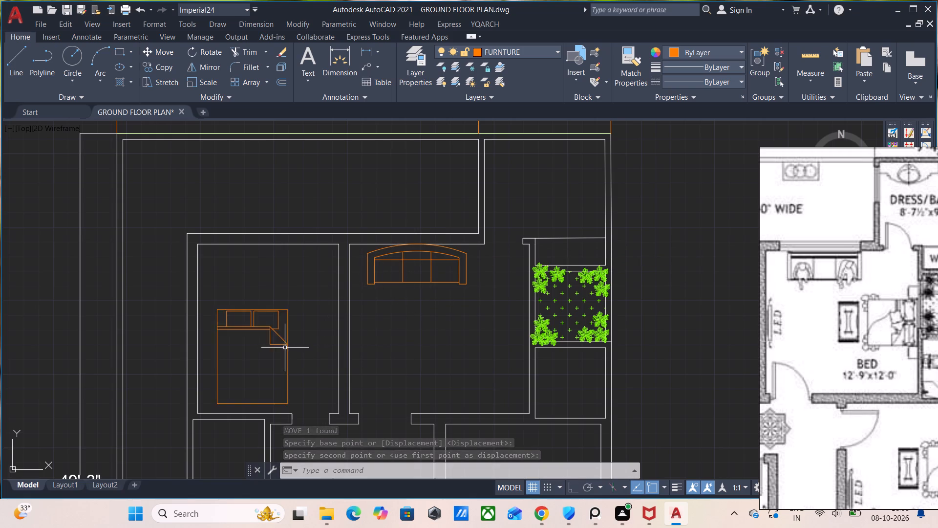
Rotate the bed 270 degrees about the midpoint of its head edge so the headboard faces right.
{"action": "left_click", "coordinate": [290, 321]}
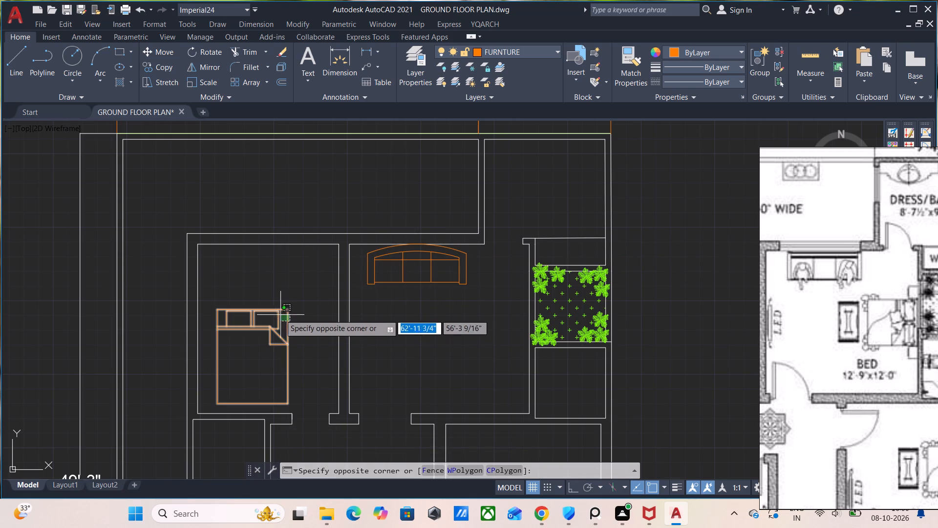
{"action": "left_click", "coordinate": [267, 314]}
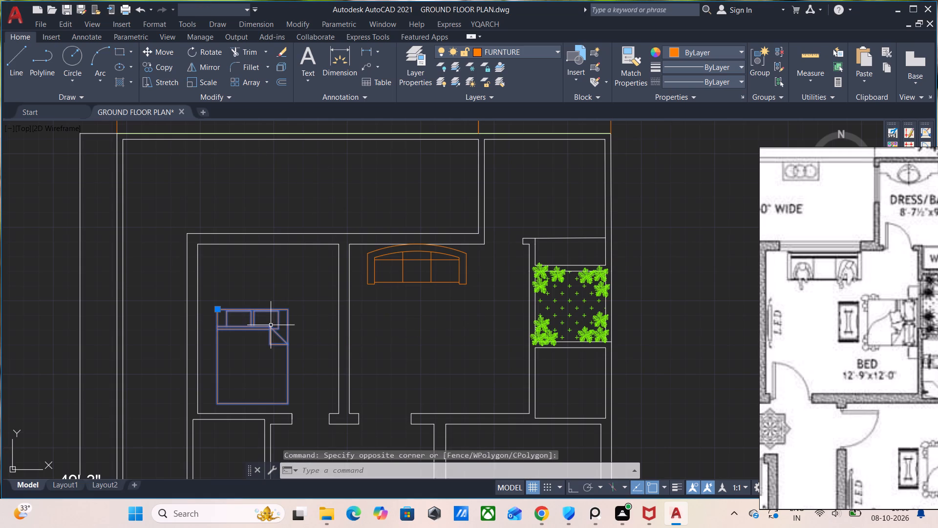
{"action": "type", "text": "RO"}
{"action": "key", "text": "Return"}
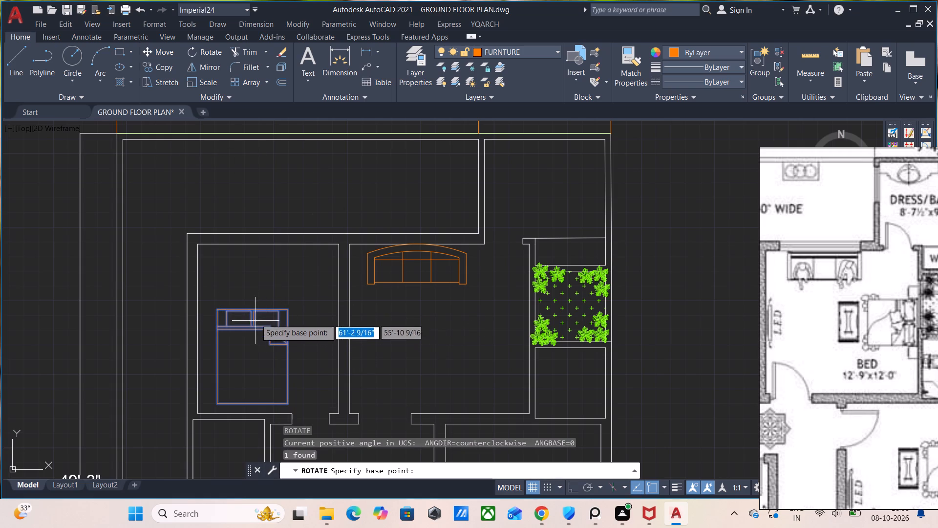
{"action": "left_click", "coordinate": [257, 308]}
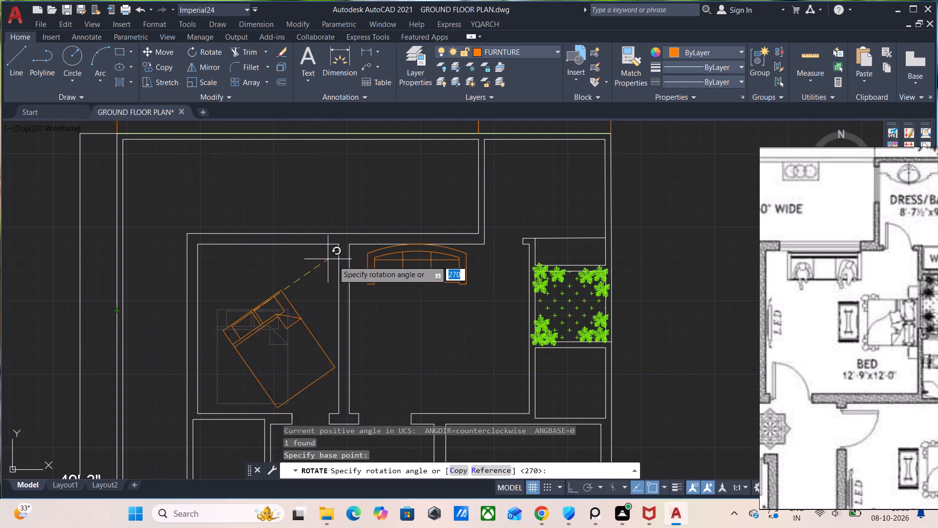
{"action": "key", "text": "F8"}
{"action": "left_click", "coordinate": [254, 432]}
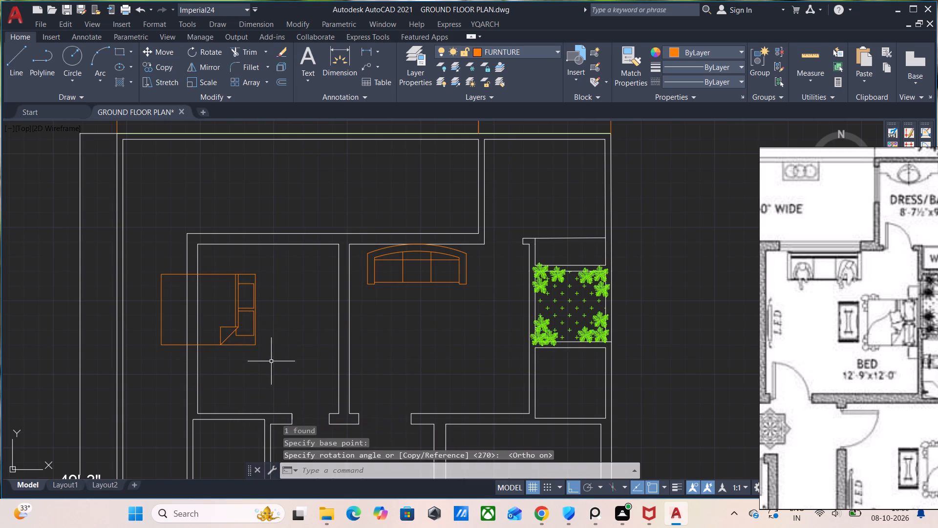
Move the rotated bed into the bedroom with its headboard against the wall shared with the patio.
{"action": "left_click", "coordinate": [252, 317]}
{"action": "left_click", "coordinate": [253, 302]}
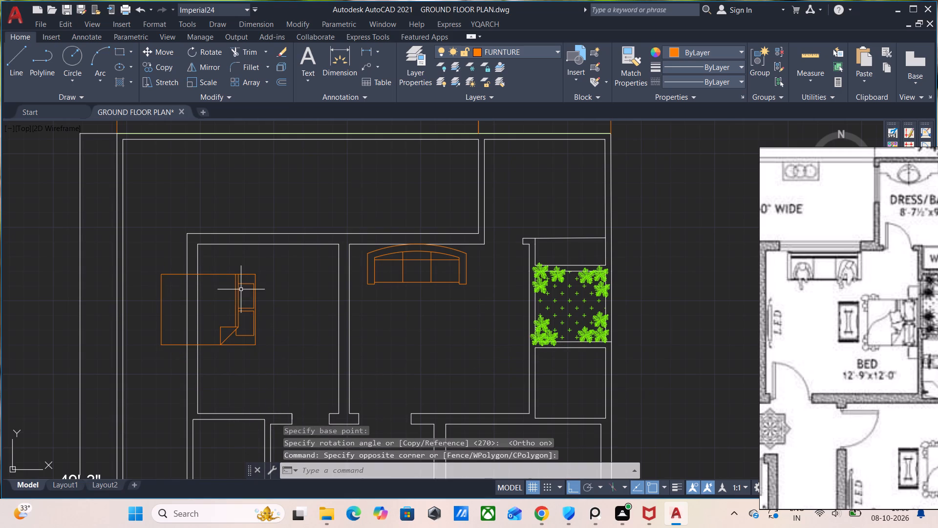
{"action": "left_click", "coordinate": [239, 289]}
{"action": "key", "text": "m"}
{"action": "key", "text": "Return"}
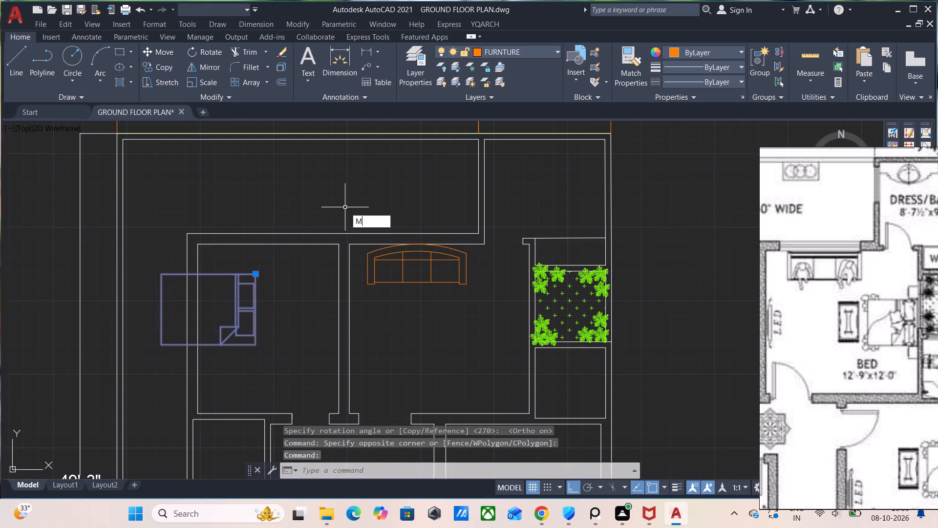
{"action": "left_click", "coordinate": [256, 309]}
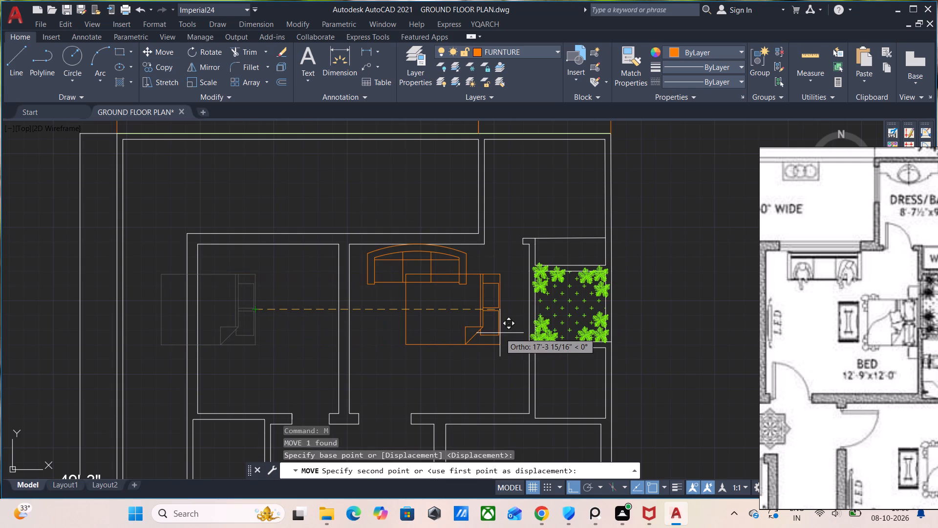
{"action": "key", "text": "F8"}
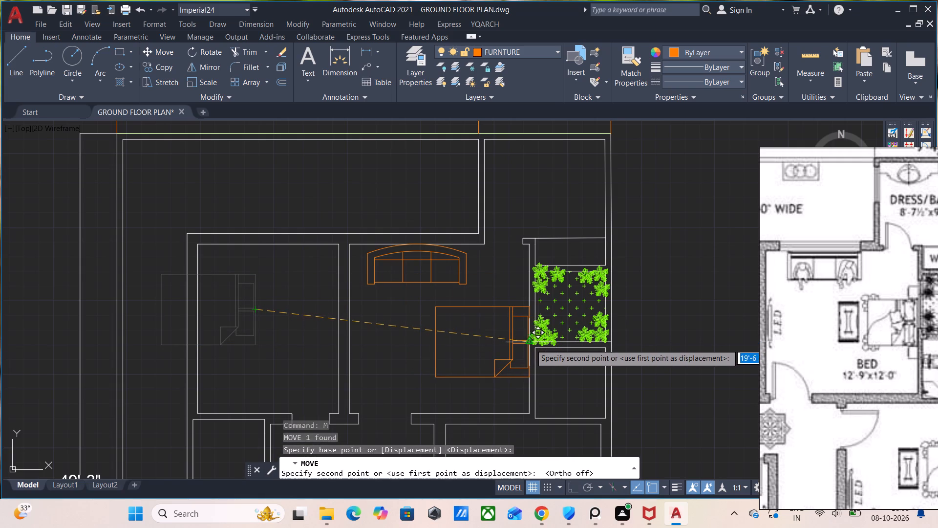
{"action": "scroll", "coordinate": [532, 334], "scroll_direction": "up", "scroll_amount": 1}
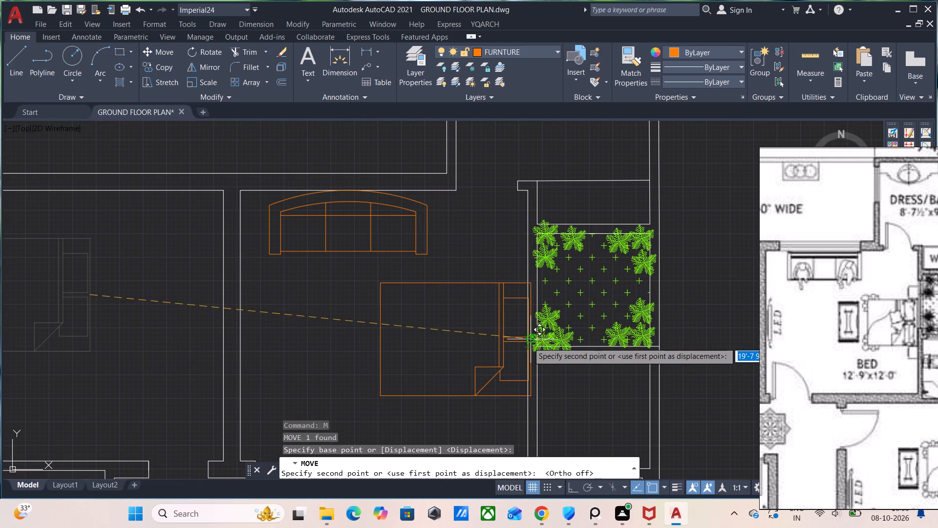
{"action": "left_click", "coordinate": [526, 347]}
Scale the bed down freehand from its lower headboard corner on the patio-side wall.
{"action": "scroll", "coordinate": [504, 342], "scroll_direction": "down", "scroll_amount": 1}
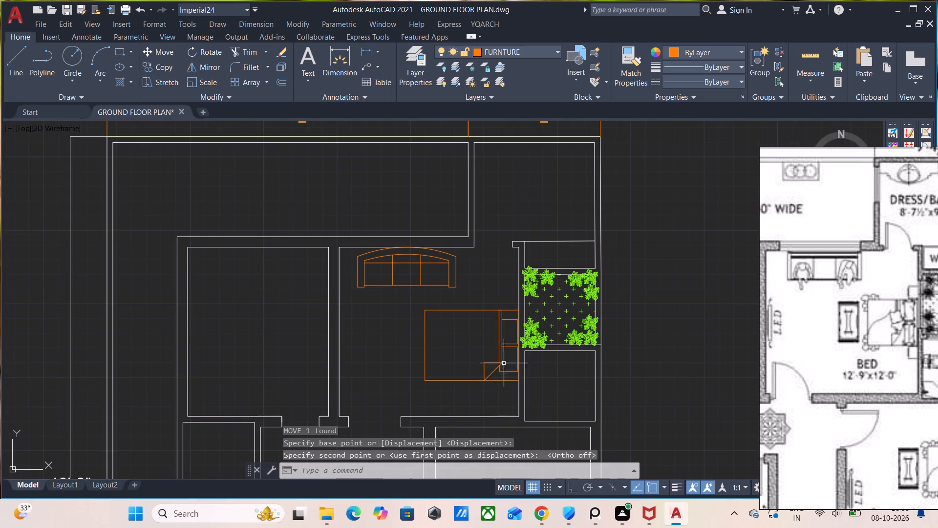
{"action": "left_click", "coordinate": [508, 381]}
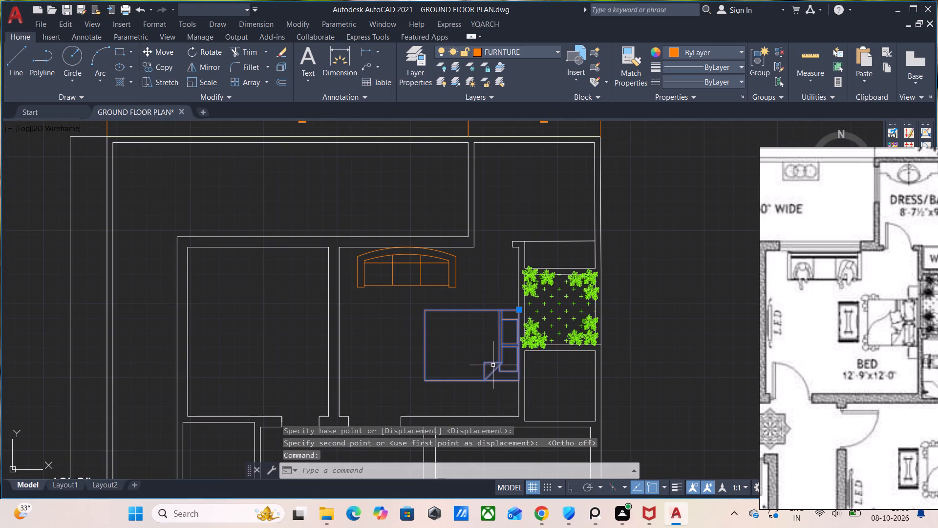
{"action": "type", "text": "SC"}
{"action": "key", "text": "Return"}
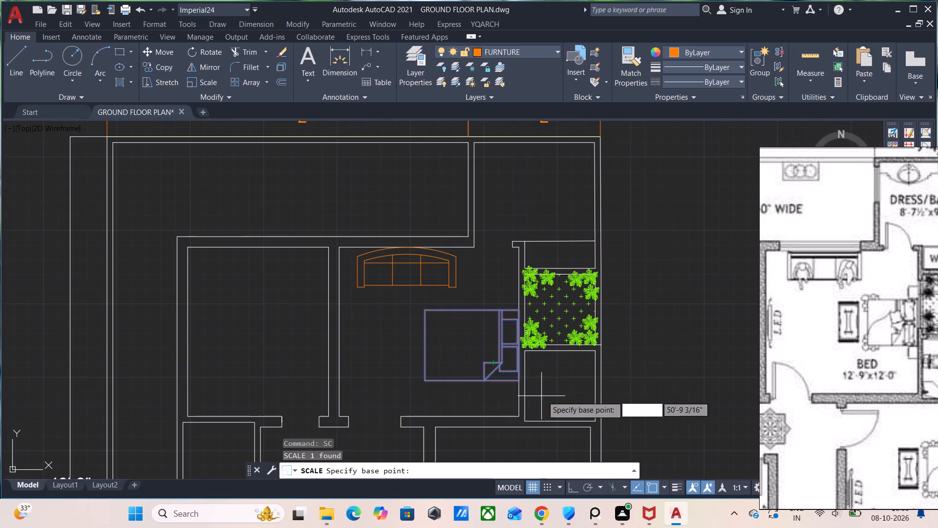
{"action": "scroll", "coordinate": [546, 397], "scroll_direction": "up", "scroll_amount": 1}
{"action": "left_click", "coordinate": [501, 375]}
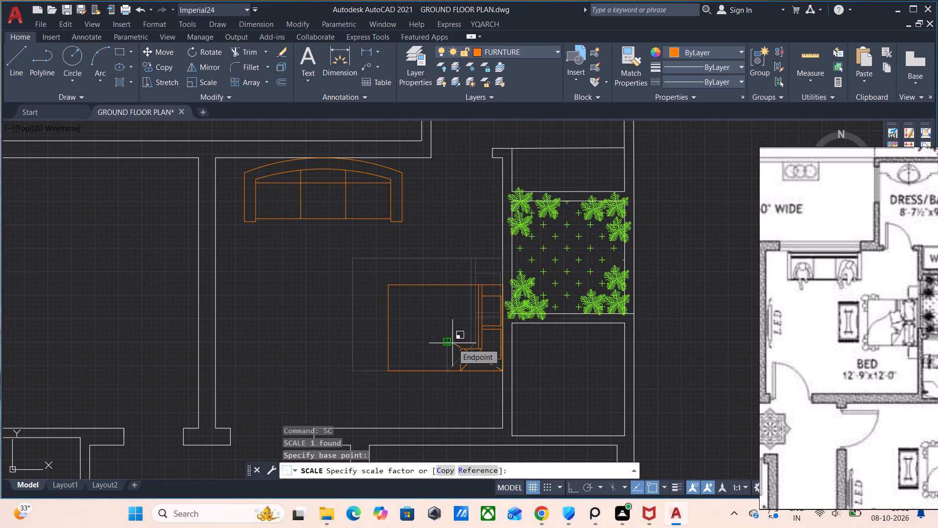
{"action": "left_click", "coordinate": [457, 346]}
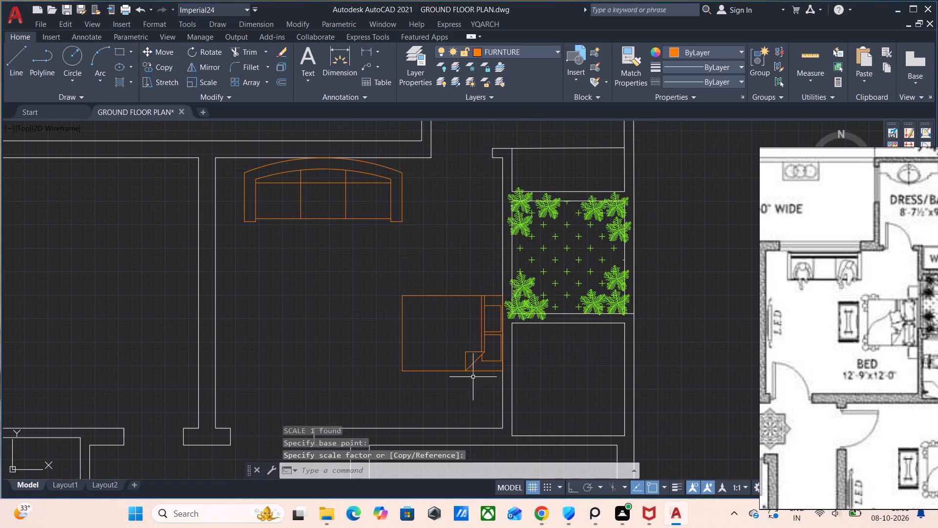
Move the reduced bed slightly upward along the patio-side wall.
{"action": "left_click", "coordinate": [480, 385]}
{"action": "left_click", "coordinate": [426, 321]}
{"action": "key", "text": "m"}
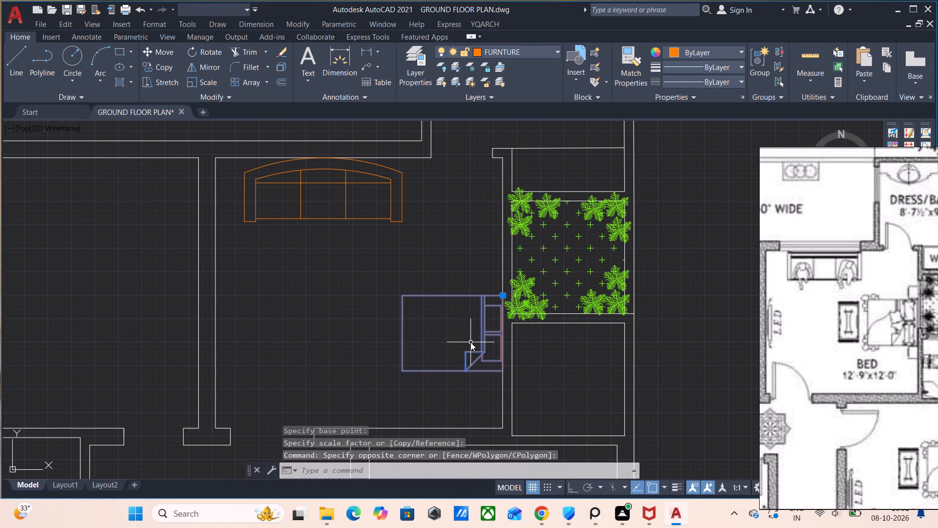
{"action": "key", "text": "Return"}
{"action": "left_click", "coordinate": [501, 297]}
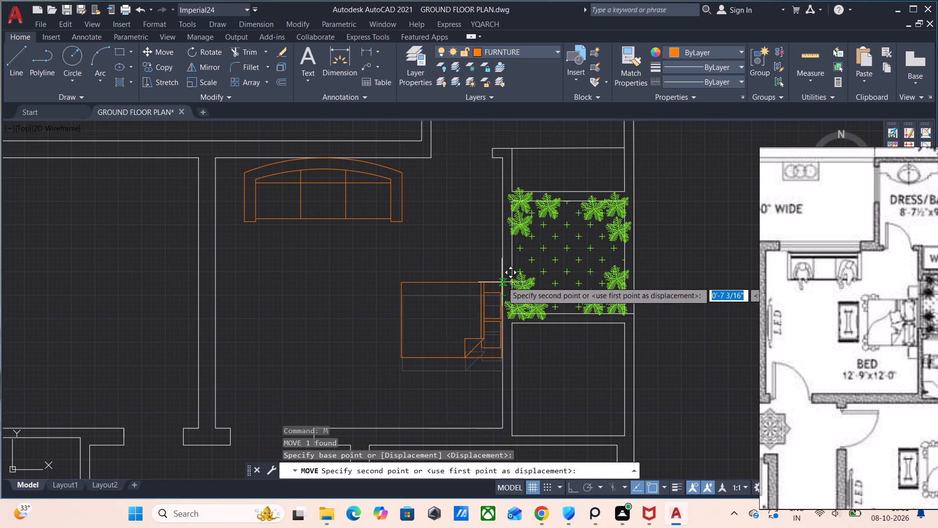
{"action": "left_click", "coordinate": [504, 269]}
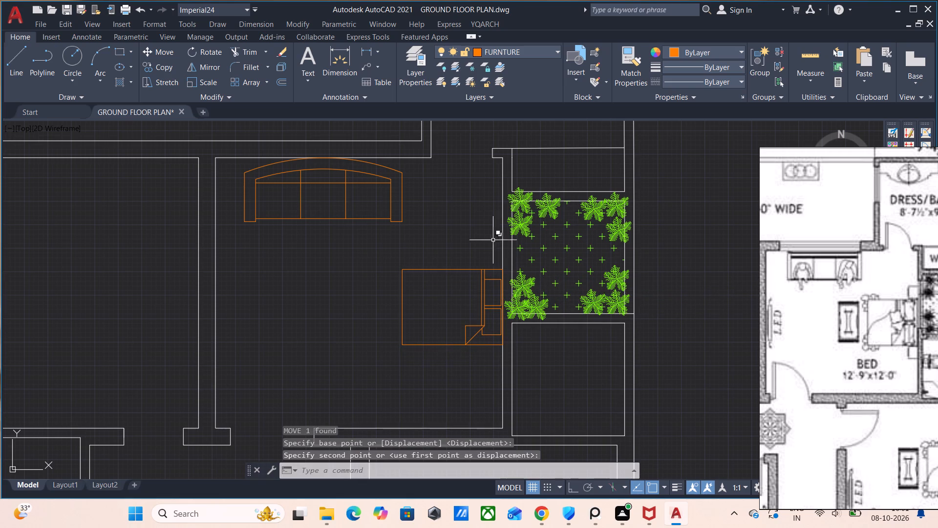
Scale the bedroom sofa down freehand from the midpoint of its back on the upper wall.
{"action": "left_click", "coordinate": [393, 216]}
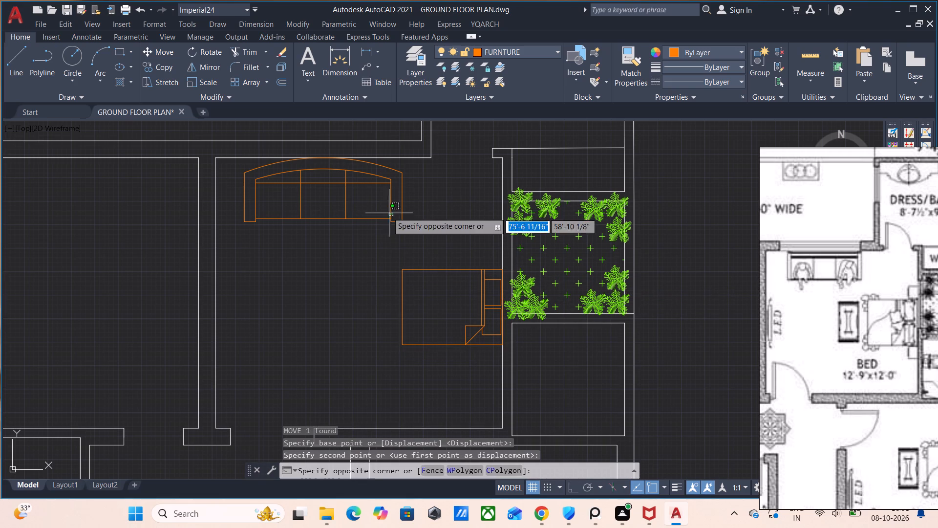
{"action": "left_click", "coordinate": [383, 209]}
{"action": "type", "text": "SC"}
{"action": "key", "text": "Return"}
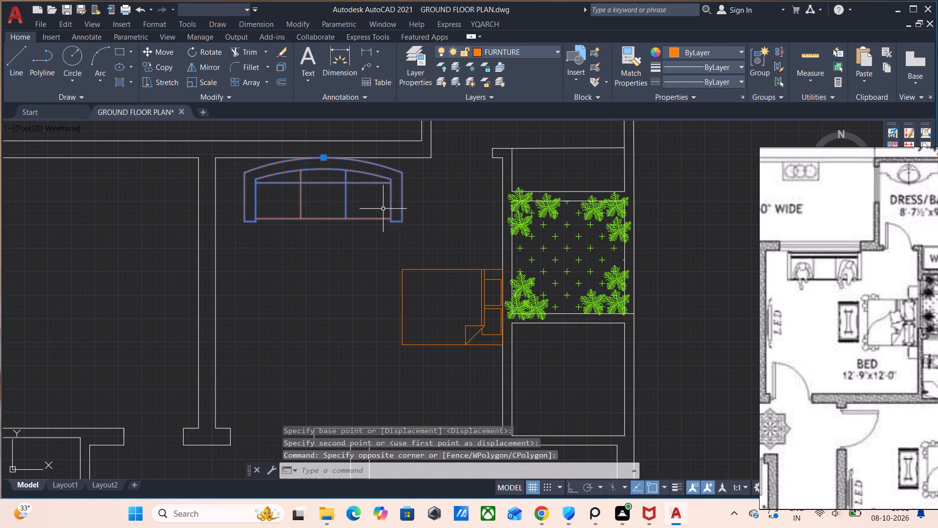
{"action": "left_click", "coordinate": [327, 155]}
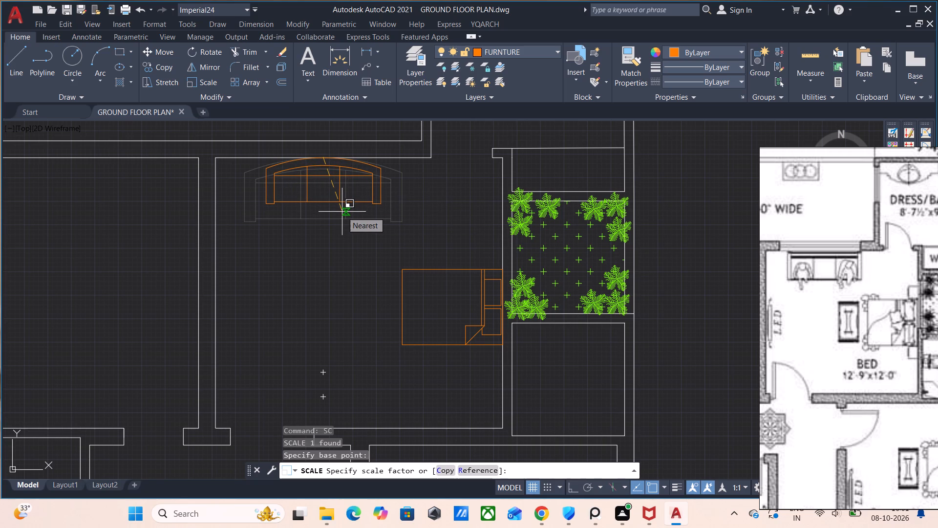
{"action": "left_click", "coordinate": [342, 212]}
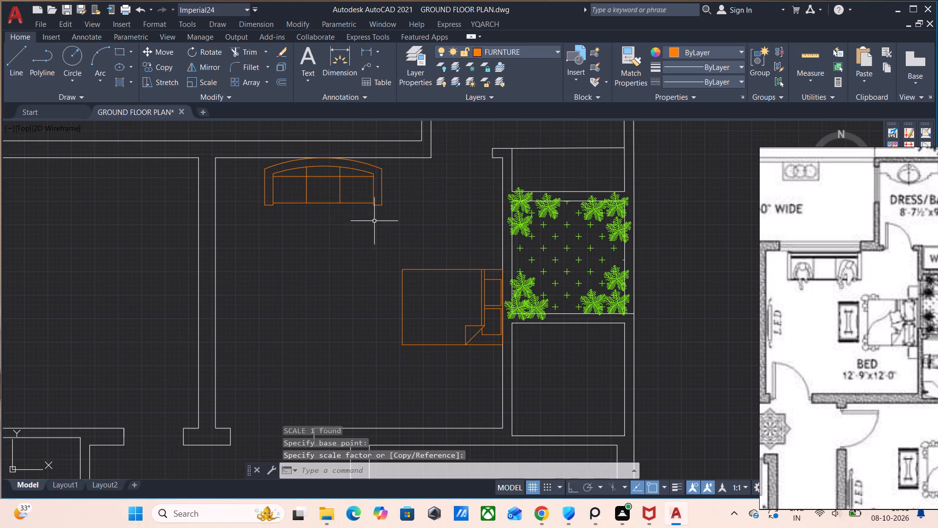
Move the wood-grain table from outside the plan into the patio-side bedroom, just off the foot of the bed.
{"action": "scroll", "coordinate": [375, 221], "scroll_direction": "down", "scroll_amount": 1}
{"action": "middle_click_drag", "start_coordinate": [379, 224], "coordinate": [359, 303]}
{"action": "scroll", "coordinate": [414, 274], "scroll_direction": "up", "scroll_amount": 1}
{"action": "scroll", "coordinate": [417, 284], "scroll_direction": "down", "scroll_amount": 1}
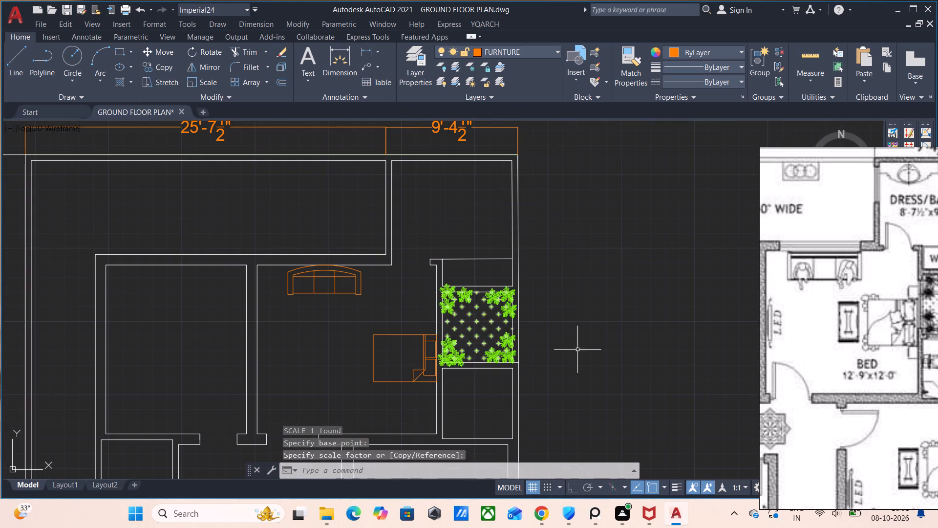
{"action": "scroll", "coordinate": [837, 333], "scroll_direction": "down", "scroll_amount": 2}
{"action": "middle_click_drag", "start_coordinate": [550, 363], "coordinate": [522, 270]}
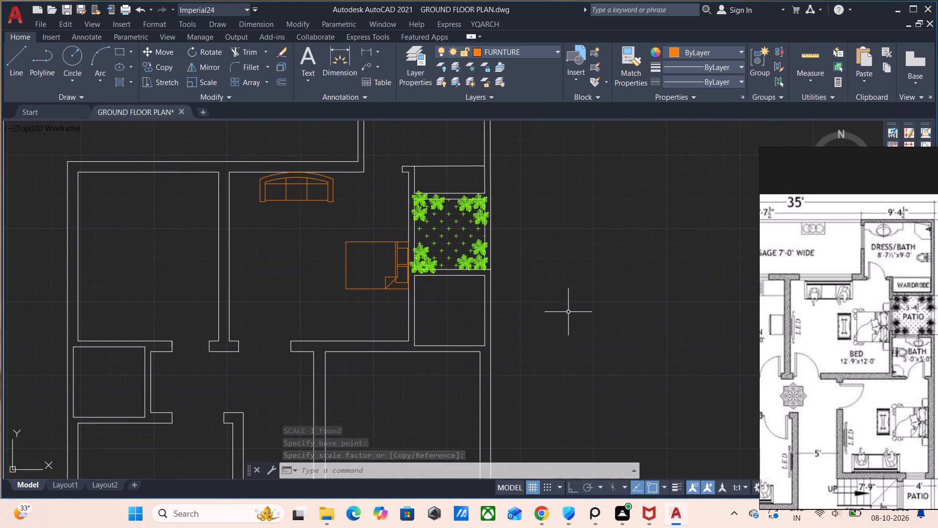
{"action": "scroll", "coordinate": [581, 322], "scroll_direction": "down", "scroll_amount": 3}
{"action": "middle_click_drag", "start_coordinate": [616, 382], "coordinate": [561, 318]}
{"action": "scroll", "coordinate": [629, 395], "scroll_direction": "up", "scroll_amount": 1}
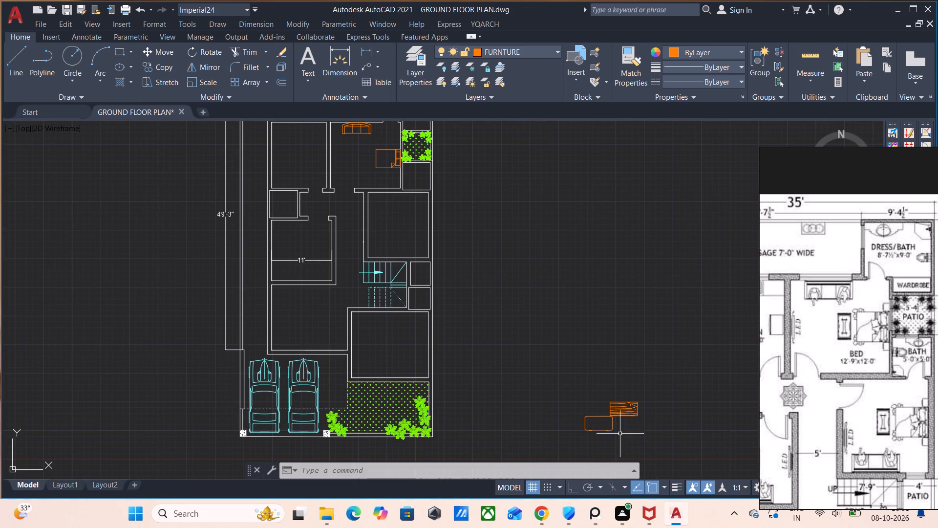
{"action": "scroll", "coordinate": [623, 422], "scroll_direction": "up", "scroll_amount": 1}
{"action": "left_click_drag", "start_coordinate": [657, 418], "coordinate": [647, 407]}
{"action": "left_click", "coordinate": [639, 384]}
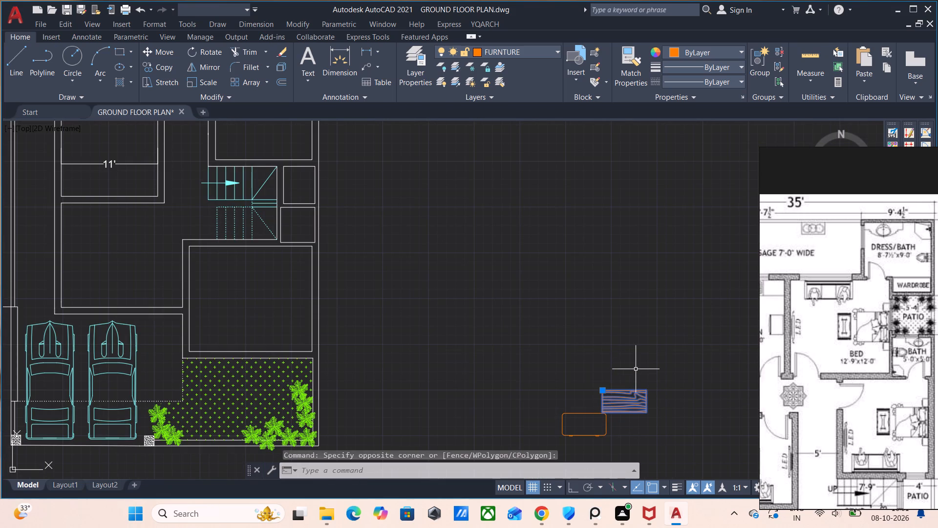
{"action": "key", "text": "m"}
{"action": "key", "text": "Return"}
{"action": "left_click", "coordinate": [632, 408]}
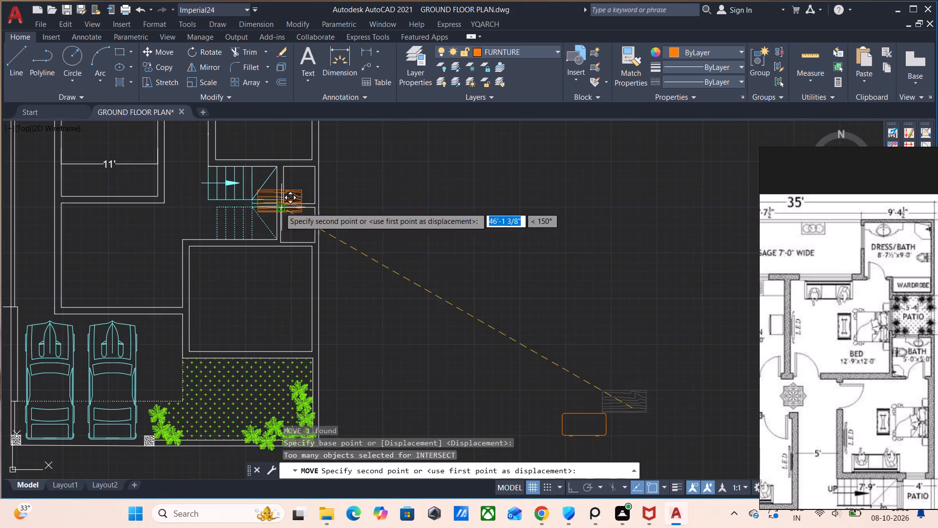
{"action": "scroll", "coordinate": [279, 207], "scroll_direction": "down", "scroll_amount": 2}
{"action": "middle_click_drag", "start_coordinate": [282, 215], "coordinate": [353, 362]}
{"action": "scroll", "coordinate": [328, 286], "scroll_direction": "up", "scroll_amount": 4}
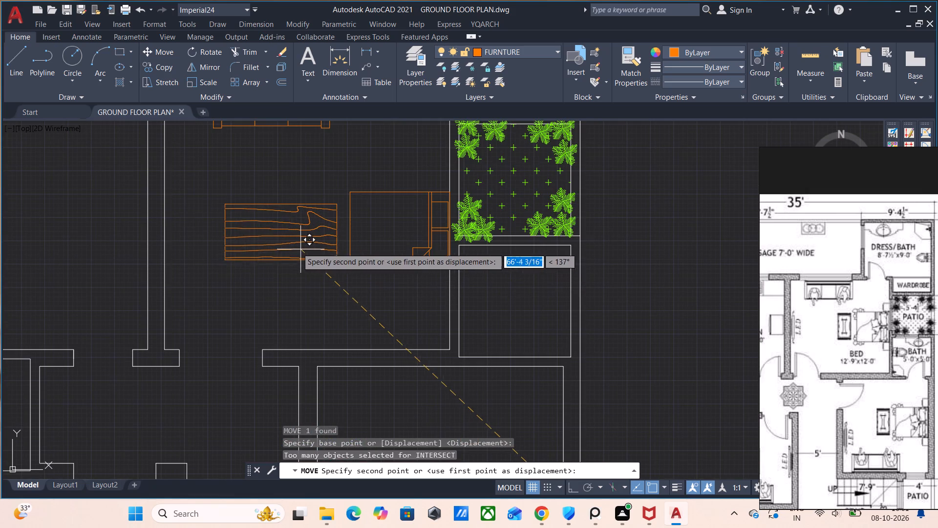
{"action": "left_click", "coordinate": [293, 248]}
Rotate the wood-grain table by 270° so its long side runs parallel to the foot of the bed.
{"action": "left_click", "coordinate": [281, 245]}
{"action": "left_click", "coordinate": [279, 234]}
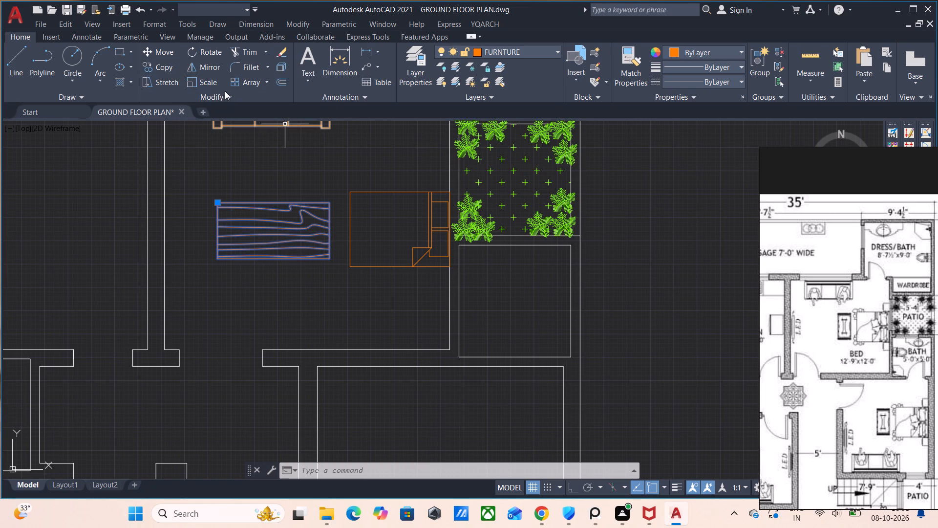
{"action": "left_click", "coordinate": [216, 52]}
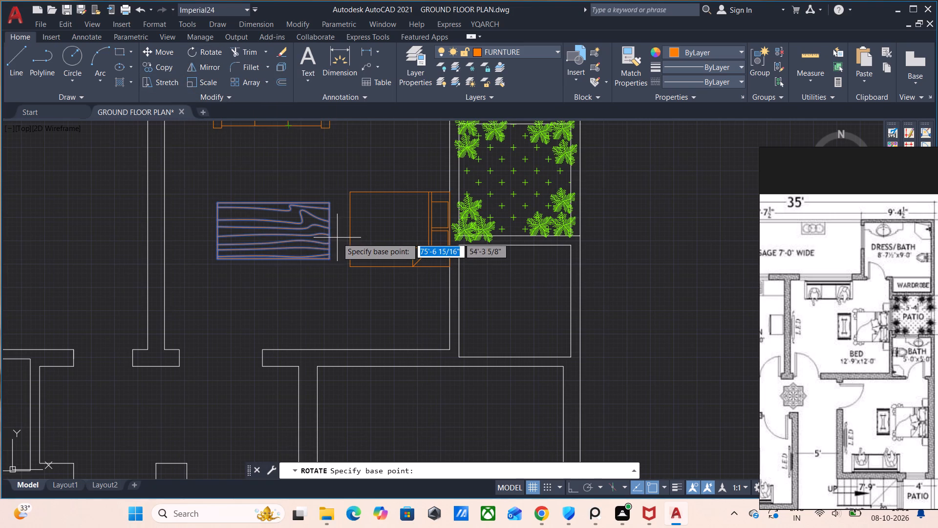
{"action": "left_click", "coordinate": [326, 237]}
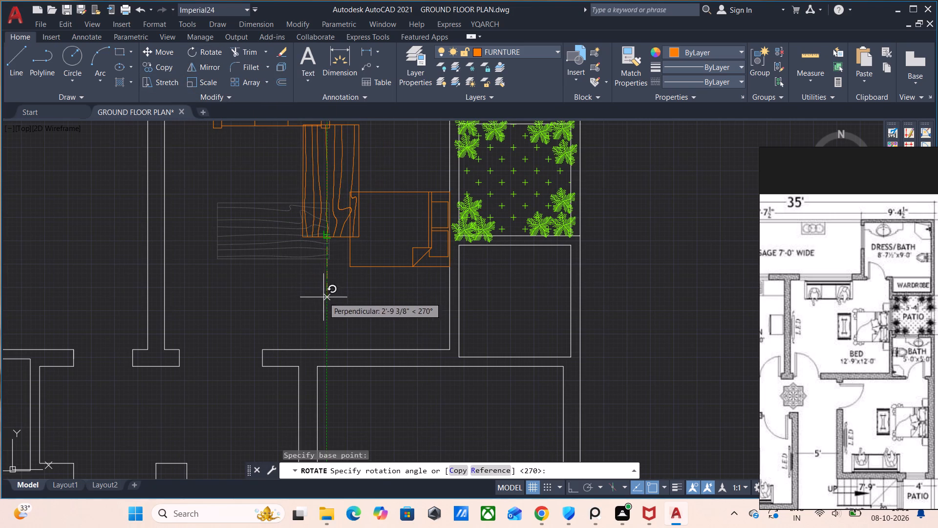
{"action": "left_click", "coordinate": [324, 306]}
Move the rotated table about 2'-10" down and away from the bed, clear of the sofa and the bed's foot.
{"action": "left_click", "coordinate": [330, 236]}
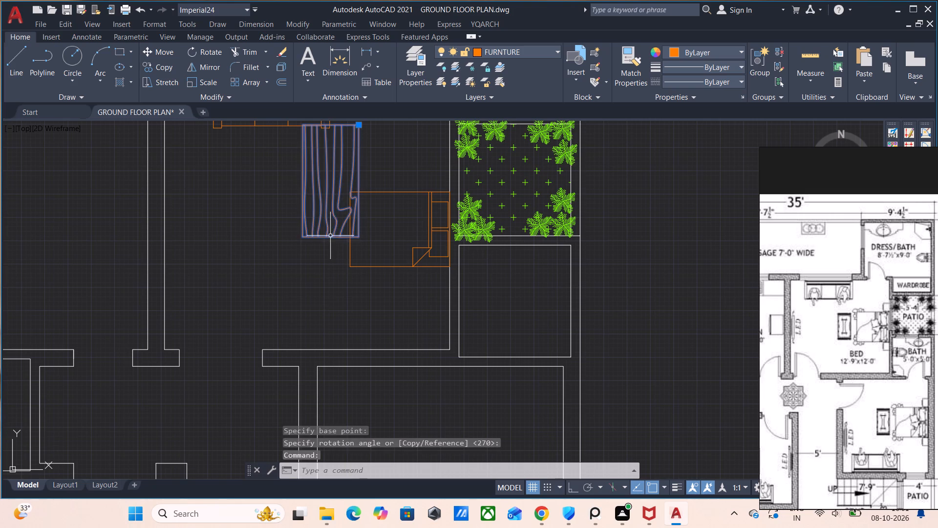
{"action": "key", "text": "m"}
{"action": "key", "text": "Return"}
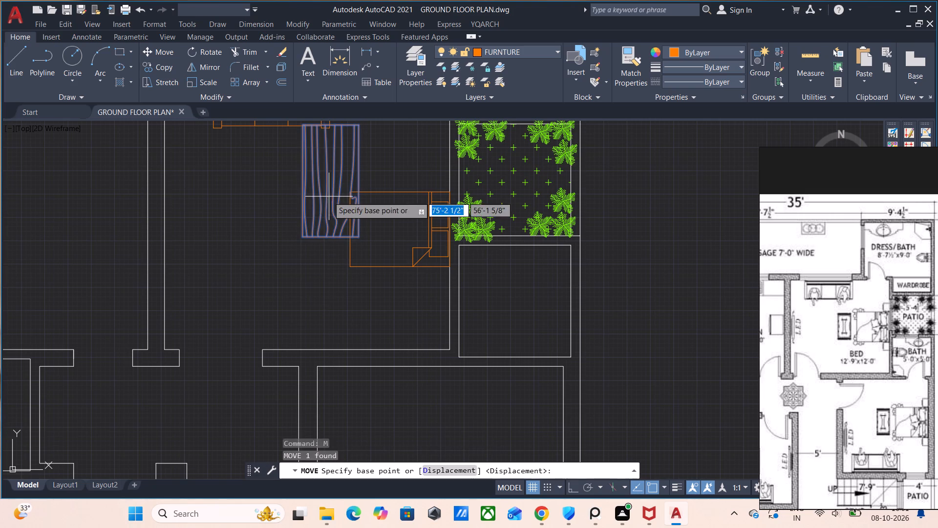
{"action": "left_click_drag", "start_coordinate": [329, 179], "coordinate": [292, 230]}
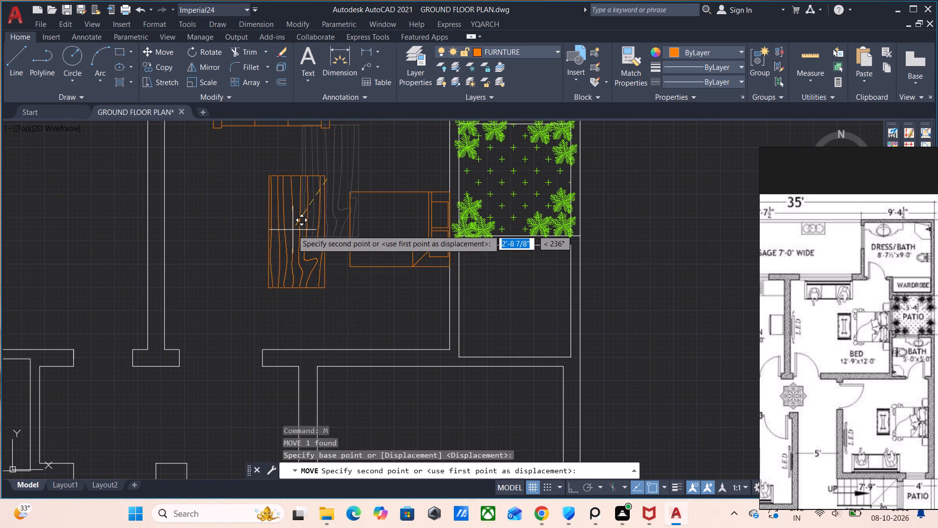
{"action": "left_click_drag", "start_coordinate": [292, 230], "coordinate": [285, 227]}
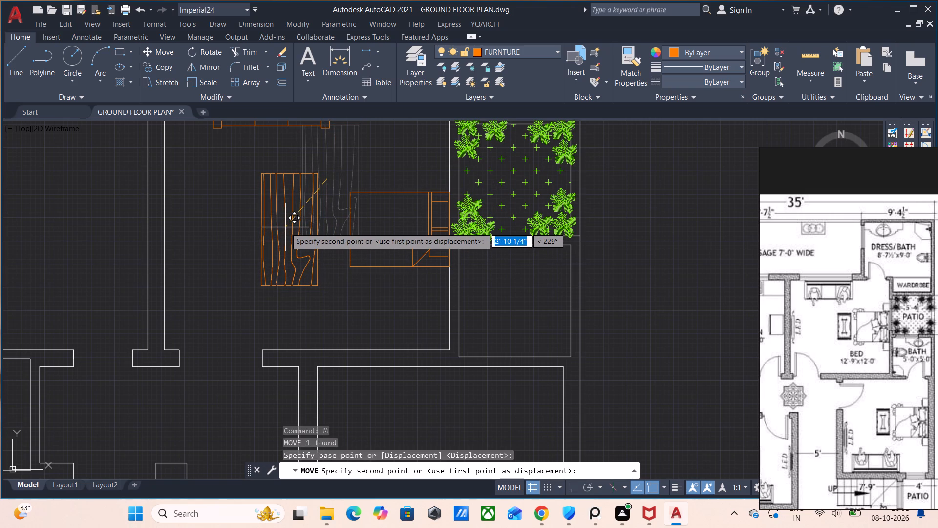
{"action": "left_click_drag", "start_coordinate": [285, 227], "coordinate": [284, 228]}
{"action": "left_click", "coordinate": [284, 228]}
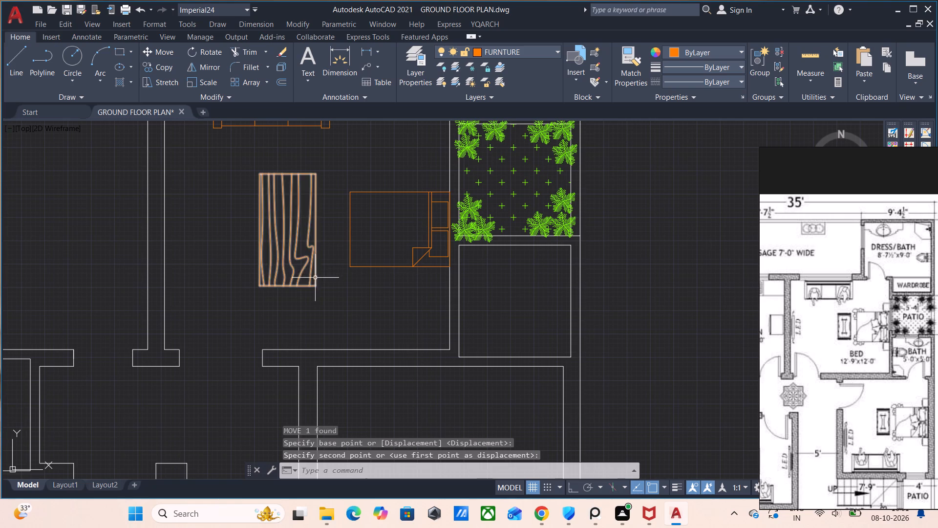
Scale the table down freehand to about 0.56 of its size from the midpoint of its bed-facing long side.
{"action": "left_click", "coordinate": [313, 274]}
{"action": "left_click", "coordinate": [314, 281]}
{"action": "left_click", "coordinate": [315, 281]}
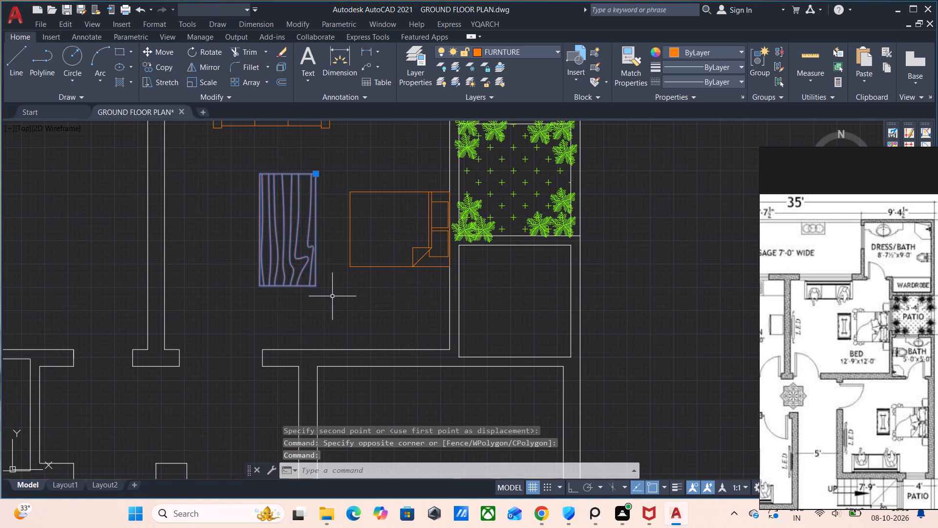
{"action": "key", "text": "s"}
{"action": "key", "text": "c"}
{"action": "key", "text": "Return"}
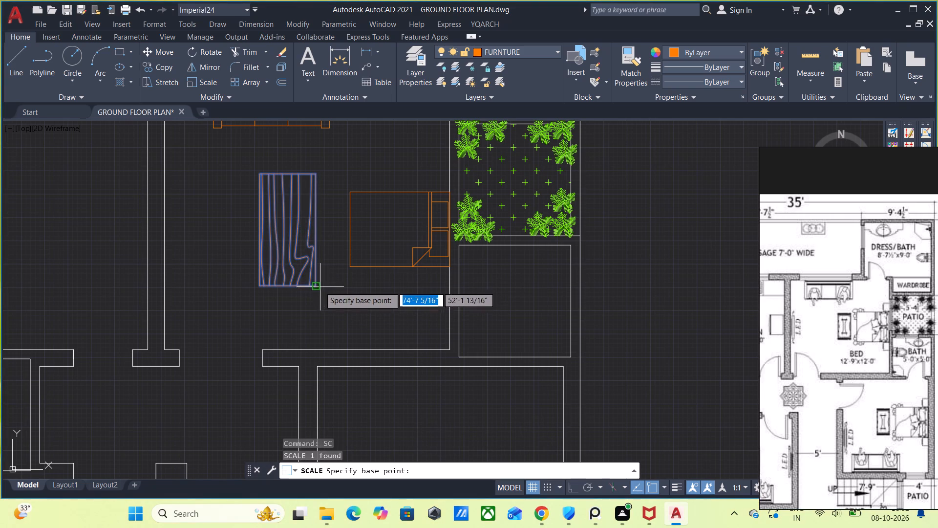
{"action": "left_click", "coordinate": [315, 235]}
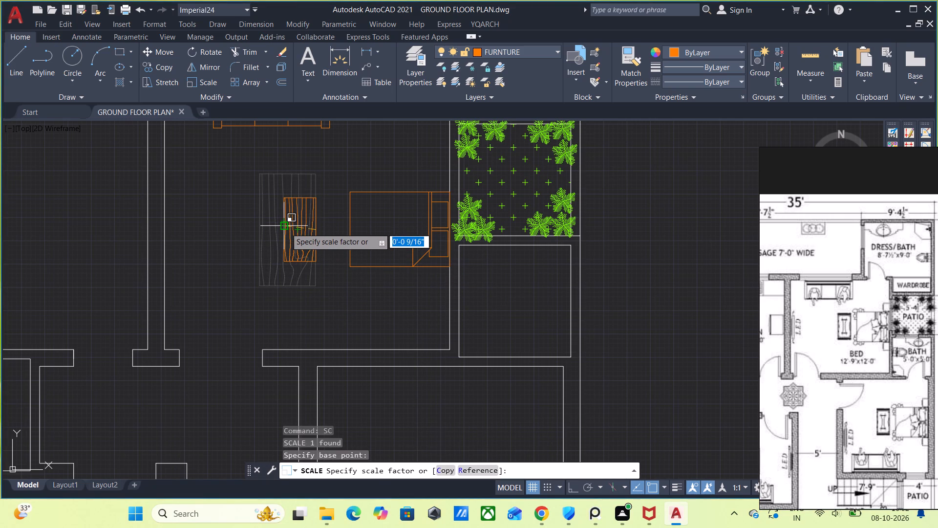
{"action": "left_click", "coordinate": [286, 228]}
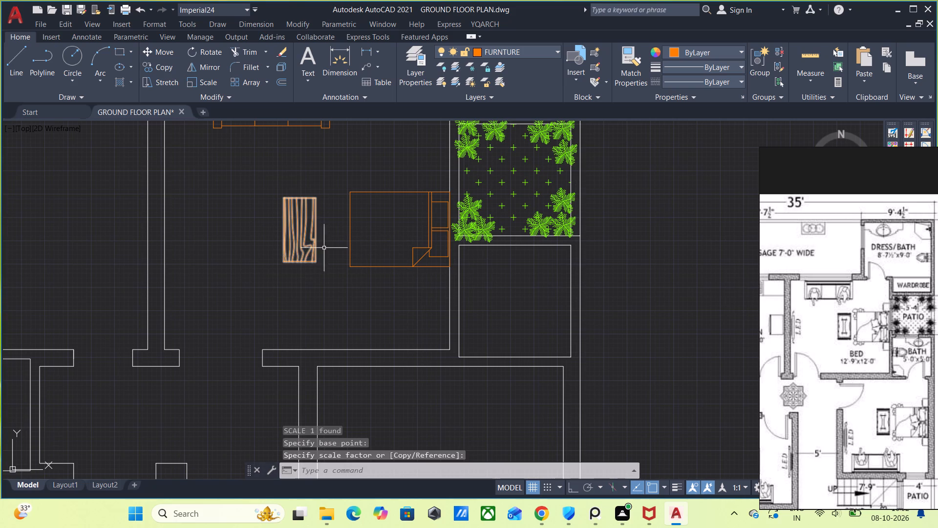
Move the reduced table slightly closer to the foot of the bed.
{"action": "left_click", "coordinate": [312, 237]}
{"action": "key", "text": "m"}
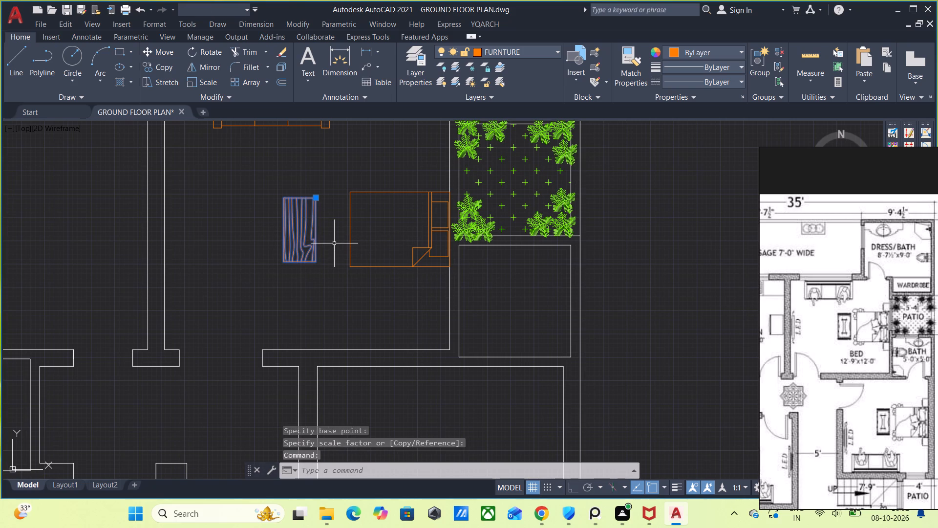
{"action": "key", "text": "Return"}
{"action": "left_click", "coordinate": [310, 229]}
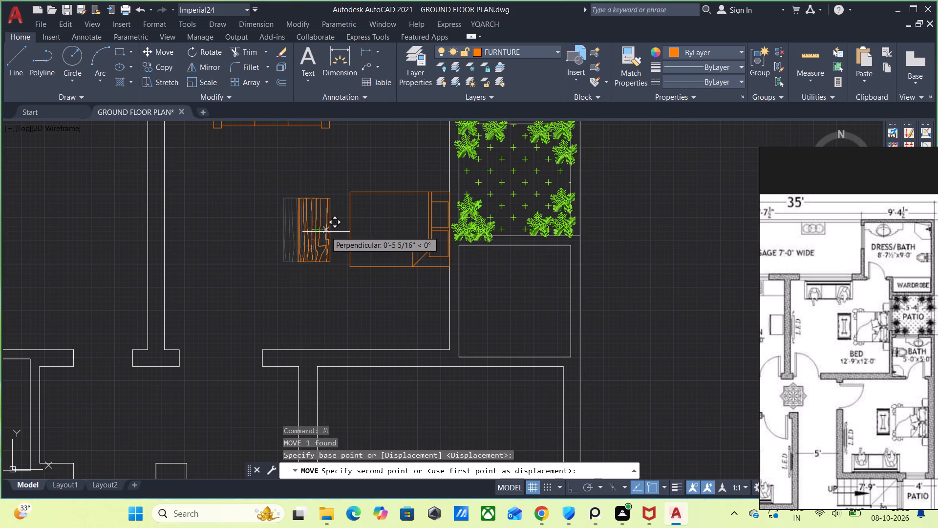
{"action": "left_click", "coordinate": [326, 232]}
Draw a 2'-6" vertical line through the middle of the rounded rectangular furniture block outside the plan, dividing it in two.
{"action": "scroll", "coordinate": [895, 336], "scroll_direction": "up", "scroll_amount": 3}
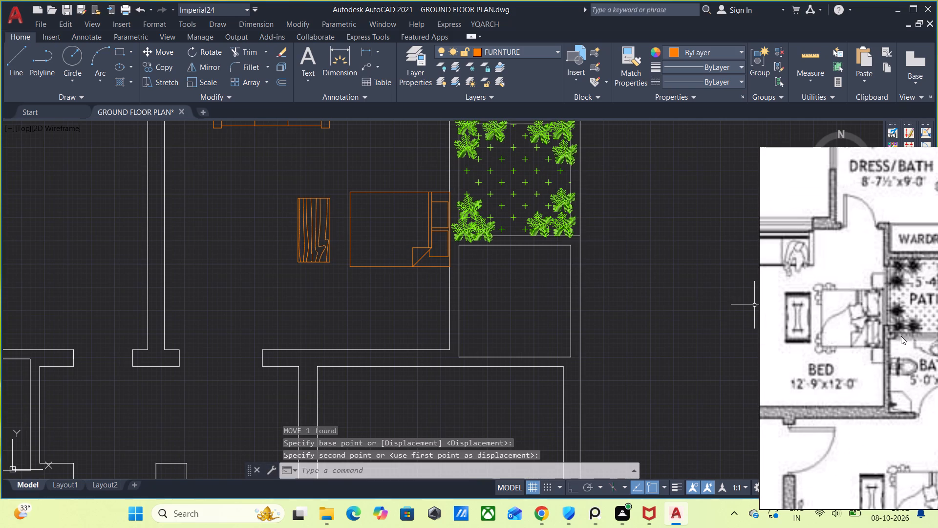
{"action": "scroll", "coordinate": [868, 311], "scroll_direction": "up", "scroll_amount": 2}
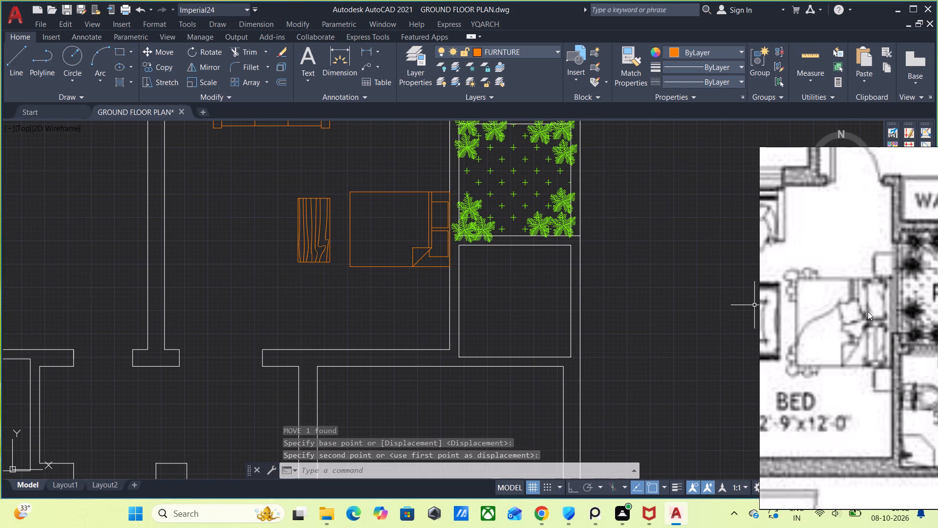
{"action": "scroll", "coordinate": [868, 311], "scroll_direction": "down", "scroll_amount": 2}
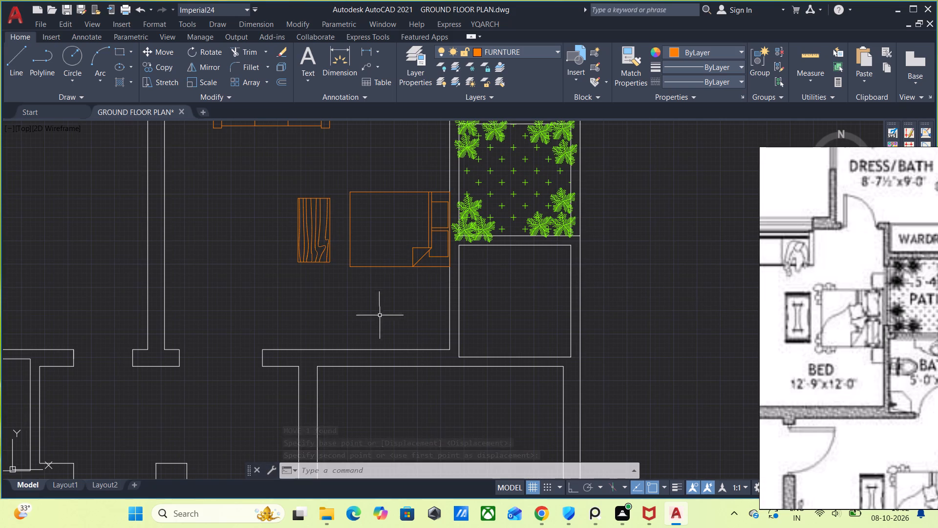
{"action": "scroll", "coordinate": [495, 357], "scroll_direction": "down", "scroll_amount": 3}
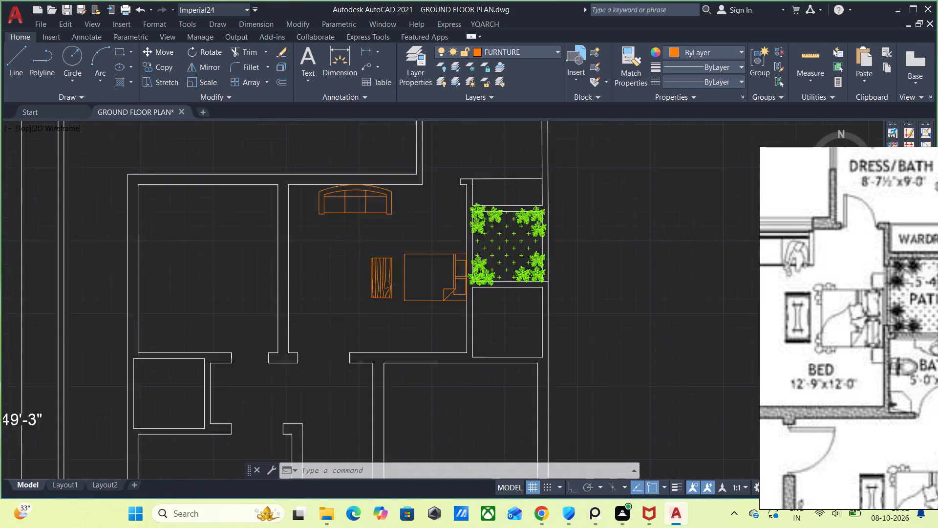
{"action": "scroll", "coordinate": [495, 357], "scroll_direction": "down", "scroll_amount": 1}
{"action": "middle_click_drag", "start_coordinate": [527, 394], "coordinate": [442, 285]}
{"action": "scroll", "coordinate": [533, 395], "scroll_direction": "up", "scroll_amount": 3}
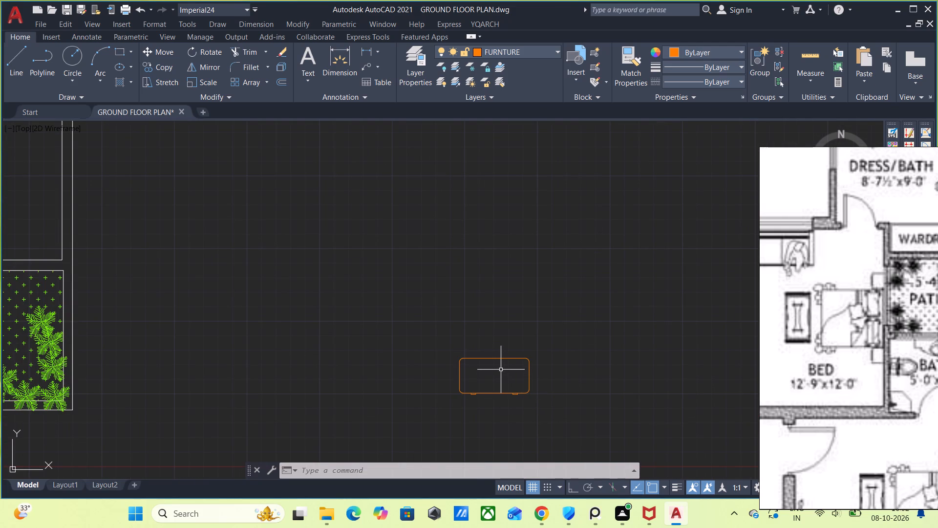
{"action": "key", "text": "l"}
{"action": "key", "text": "Return"}
{"action": "left_click", "coordinate": [491, 359]}
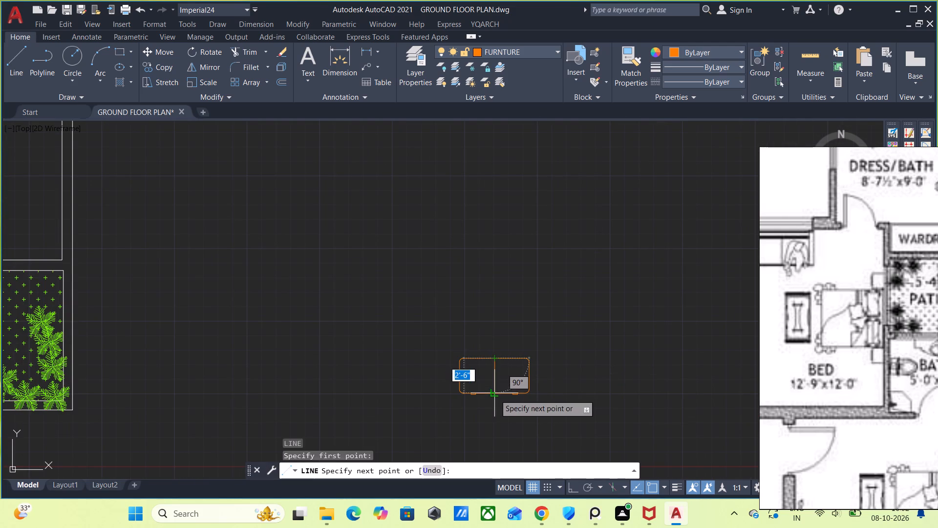
{"action": "left_click", "coordinate": [495, 395]}
{"action": "key", "text": "Escape"}
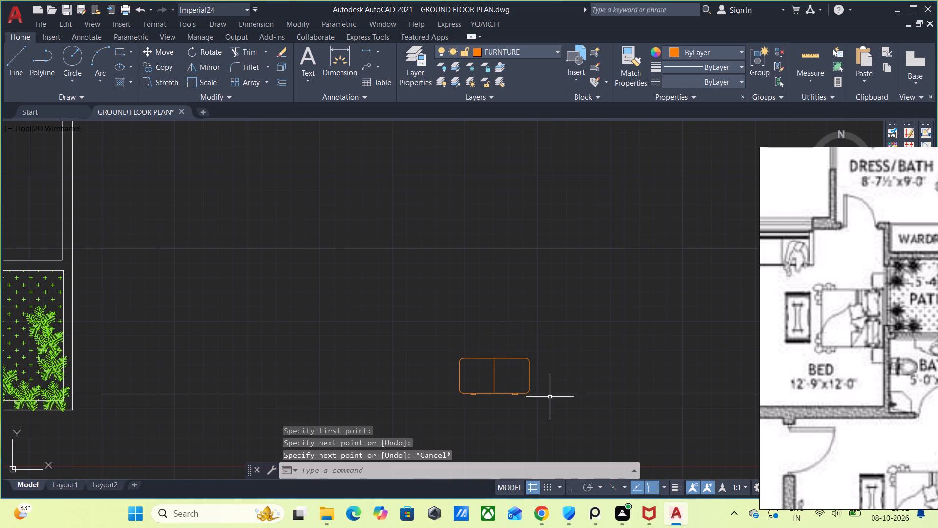
Copy the divided furniture block with its centre line into the bedroom, between the bed and the lower wall.
{"action": "left_click", "coordinate": [551, 397]}
{"action": "left_click", "coordinate": [416, 333]}
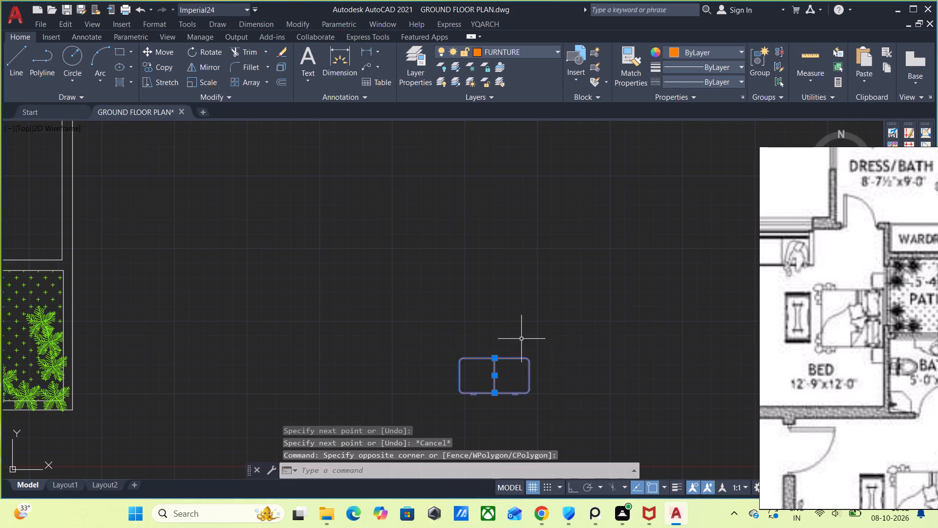
{"action": "key", "text": "s"}
{"action": "key", "text": "BackSpace"}
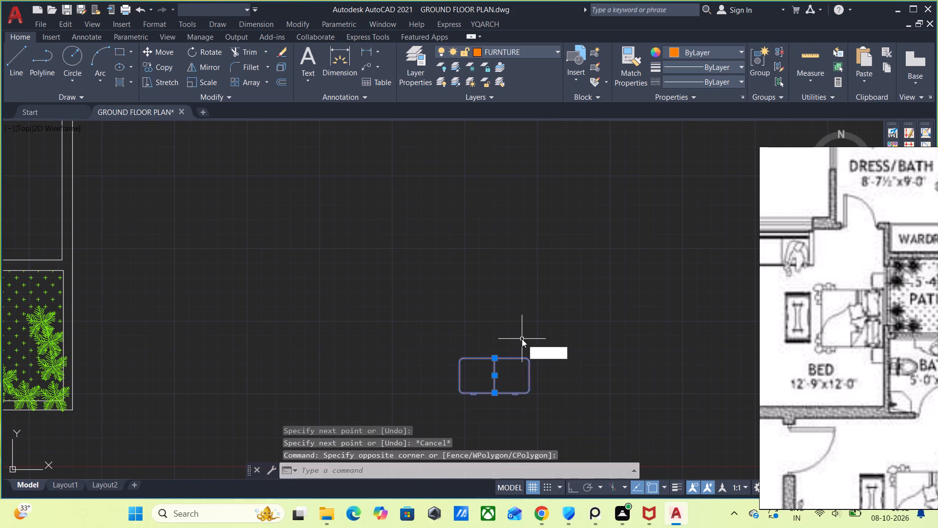
{"action": "type", "text": "CO"}
{"action": "key", "text": "Return"}
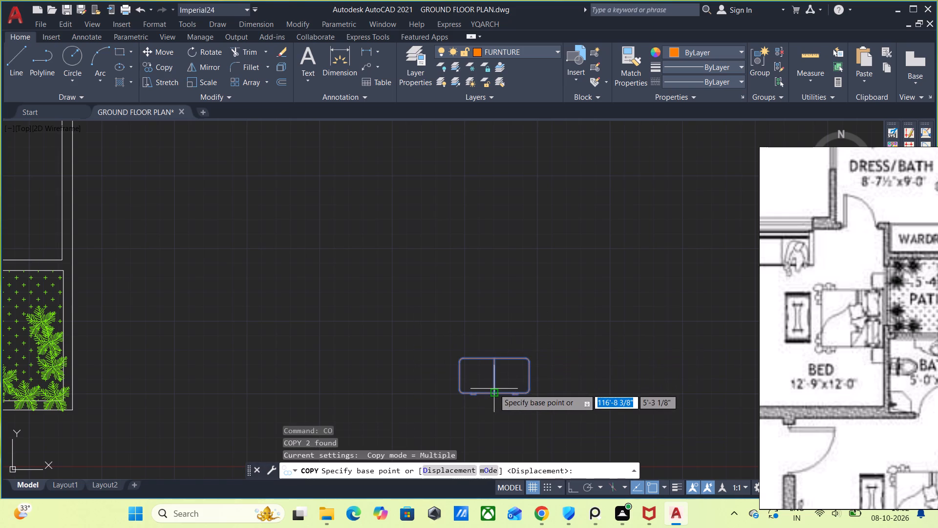
{"action": "left_click_drag", "start_coordinate": [495, 390], "coordinate": [491, 383]}
{"action": "middle_click_drag", "start_coordinate": [253, 300], "coordinate": [339, 360]}
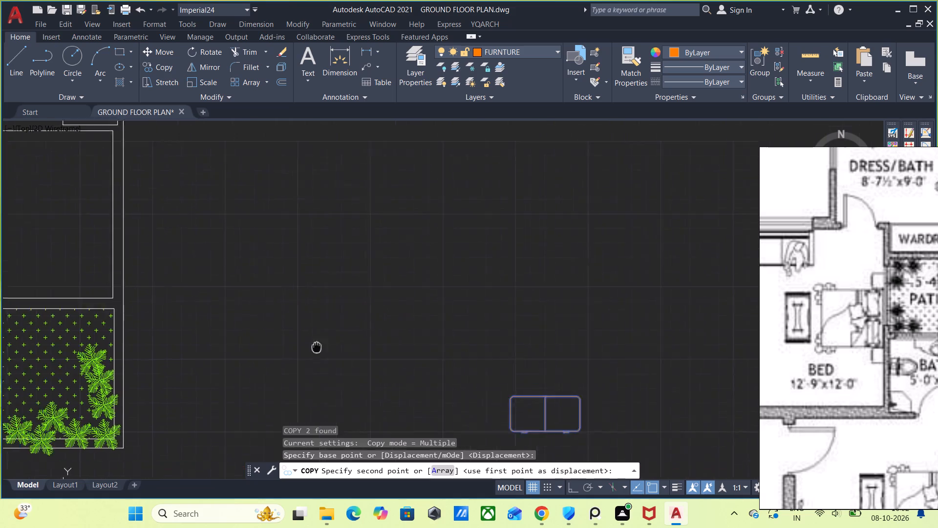
{"action": "middle_click_drag", "start_coordinate": [339, 360], "coordinate": [627, 455]}
{"action": "middle_click_drag", "start_coordinate": [284, 248], "coordinate": [486, 527]}
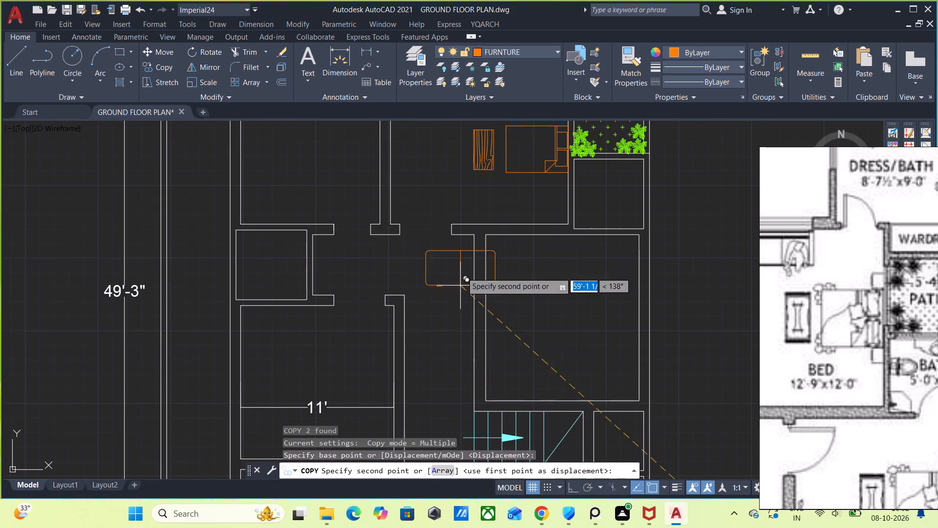
{"action": "middle_click_drag", "start_coordinate": [502, 226], "coordinate": [342, 374]}
{"action": "scroll", "coordinate": [352, 379], "scroll_direction": "up", "scroll_amount": 1}
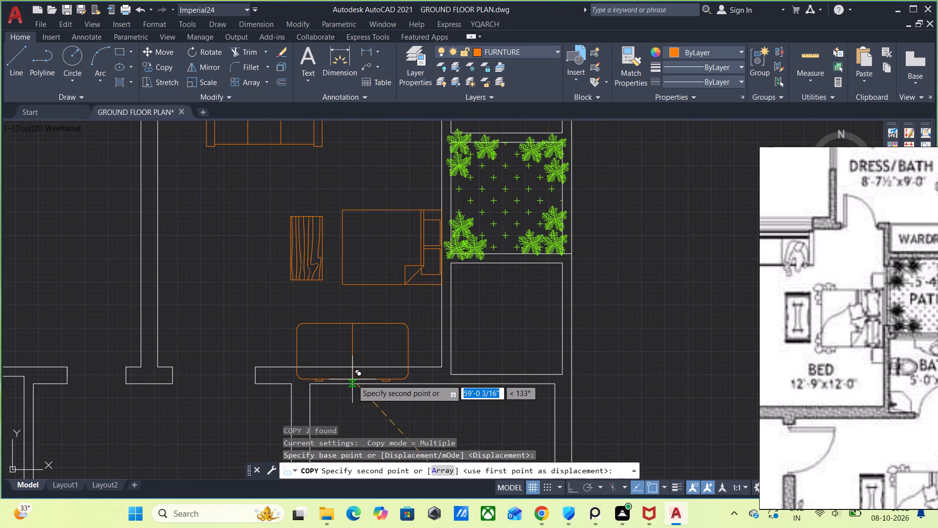
{"action": "left_click", "coordinate": [355, 356]}
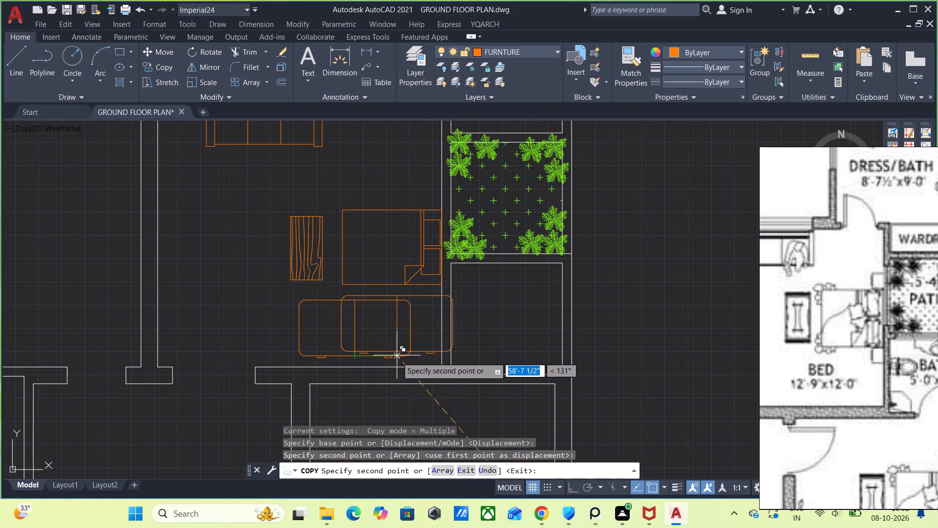
{"action": "key", "text": "Escape"}
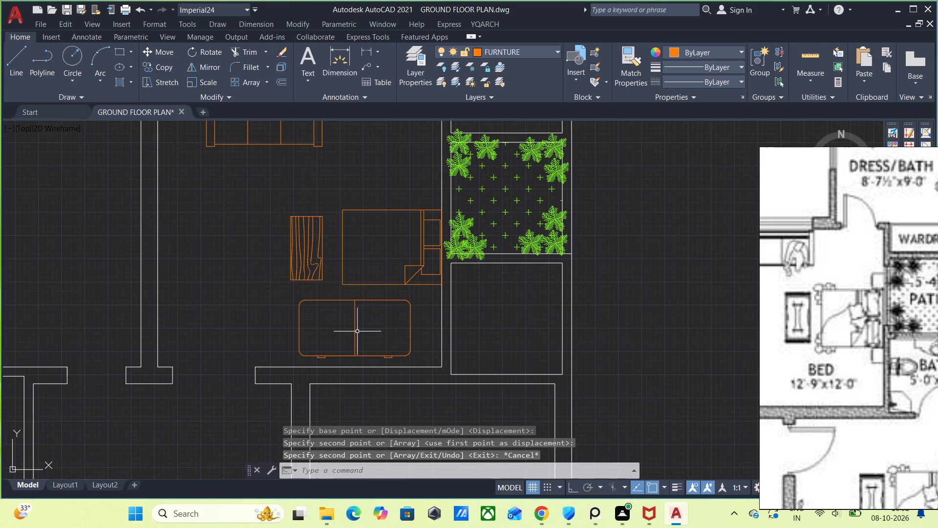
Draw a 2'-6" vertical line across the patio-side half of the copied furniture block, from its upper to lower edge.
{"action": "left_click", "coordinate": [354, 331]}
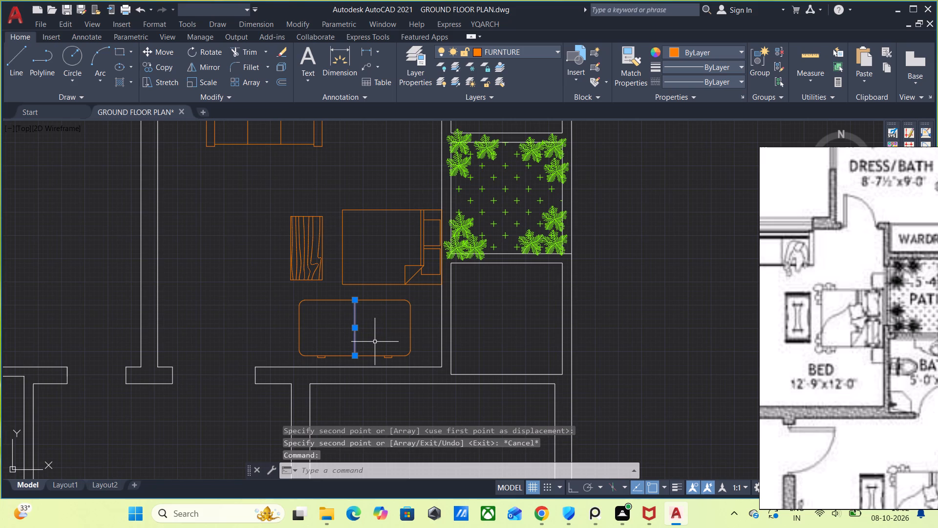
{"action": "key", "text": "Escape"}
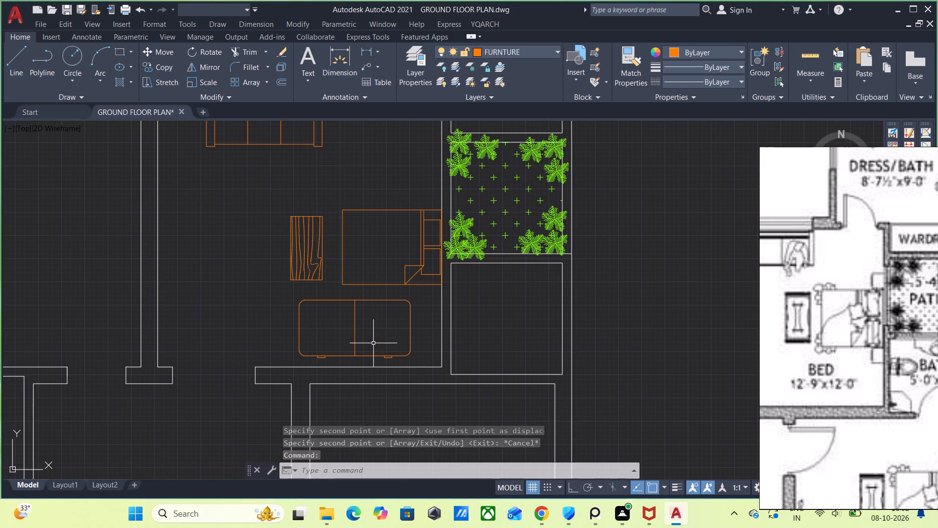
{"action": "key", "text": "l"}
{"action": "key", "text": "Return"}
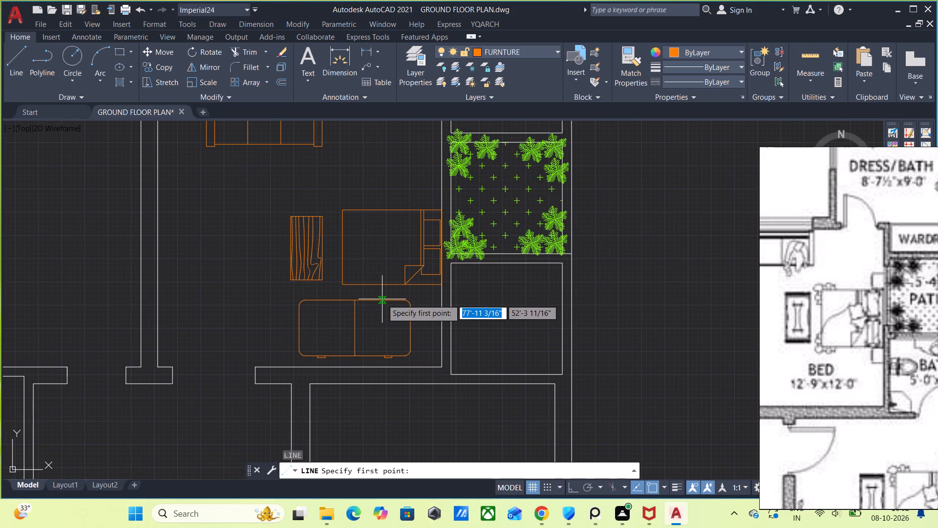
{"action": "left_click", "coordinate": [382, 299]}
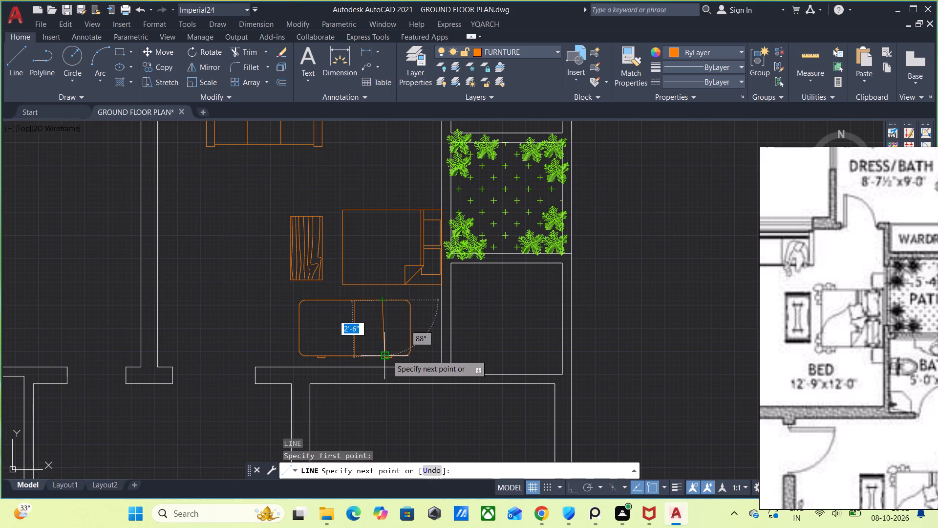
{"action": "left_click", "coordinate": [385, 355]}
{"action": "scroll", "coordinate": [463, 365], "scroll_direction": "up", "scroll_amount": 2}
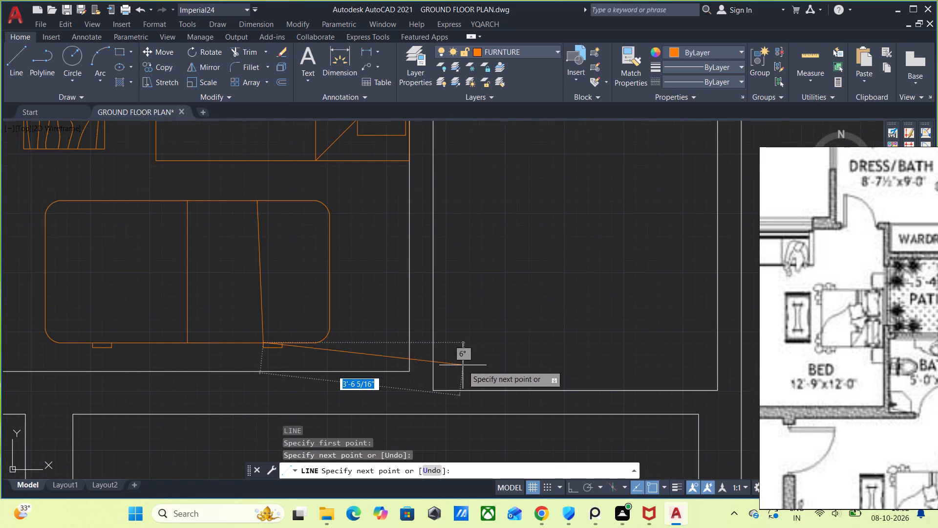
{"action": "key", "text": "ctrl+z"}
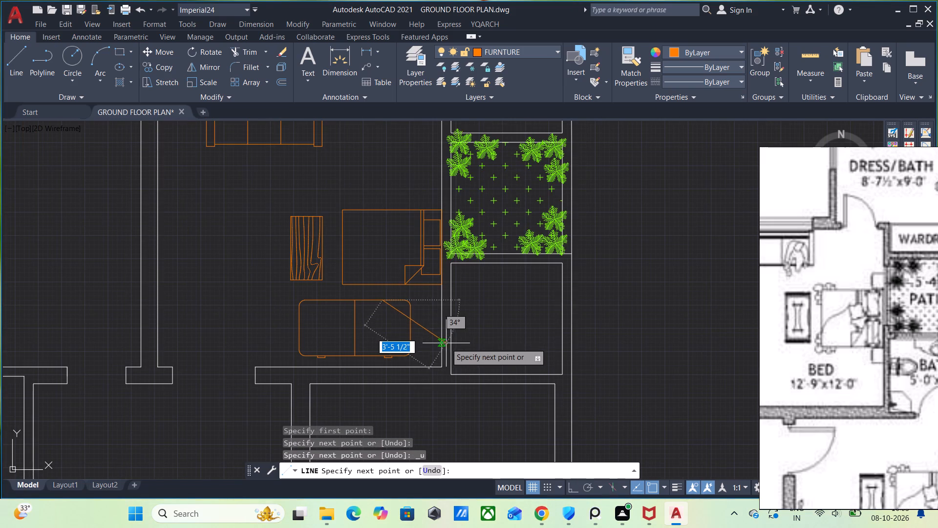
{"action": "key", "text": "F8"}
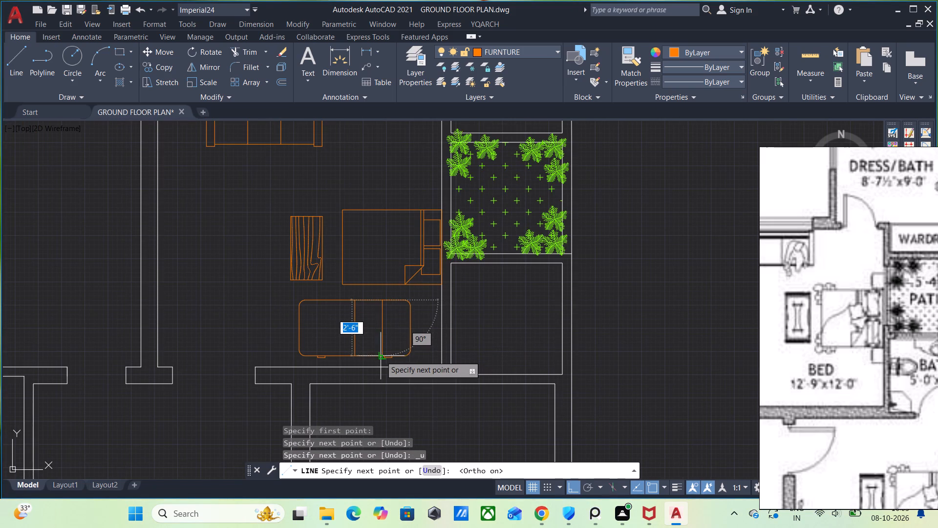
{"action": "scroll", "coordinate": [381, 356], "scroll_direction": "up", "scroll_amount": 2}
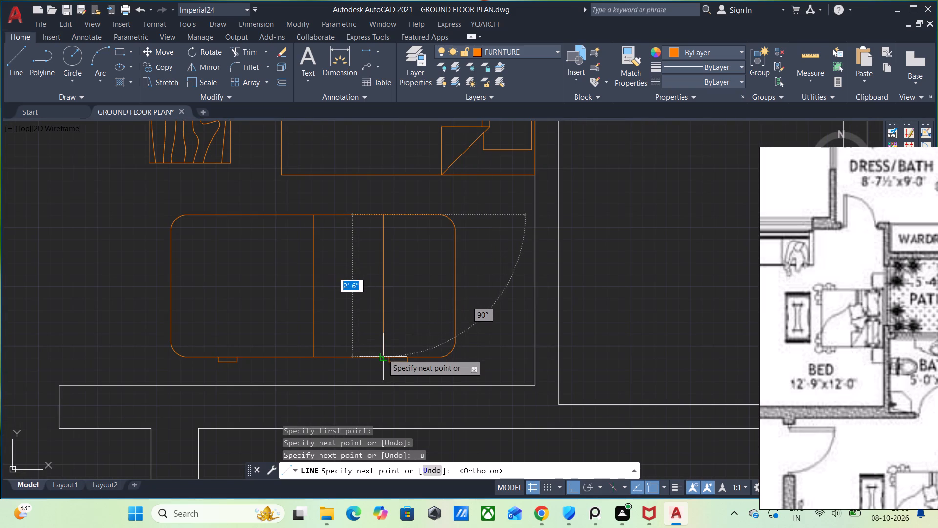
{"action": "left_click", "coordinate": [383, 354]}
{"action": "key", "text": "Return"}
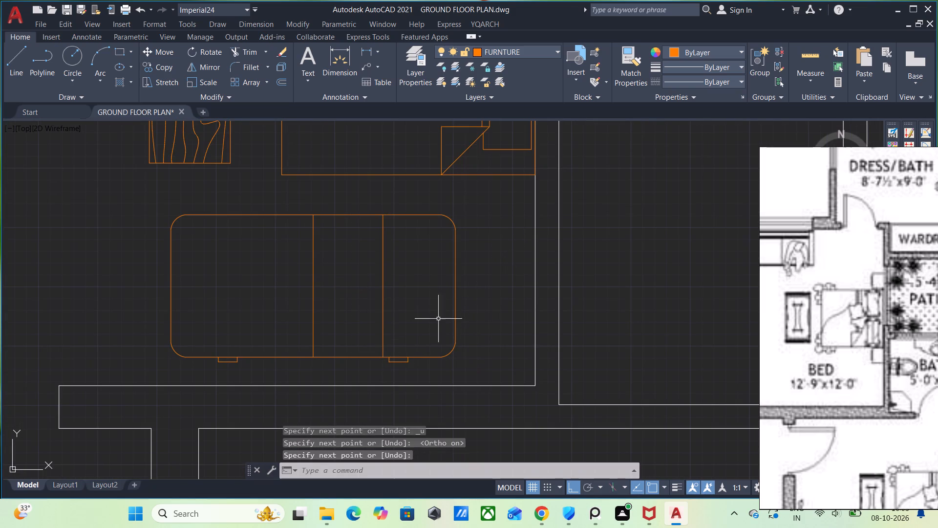
Trim both vertical dividing lines out of the copied furniture block below the bed.
{"action": "type", "text": "TR"}
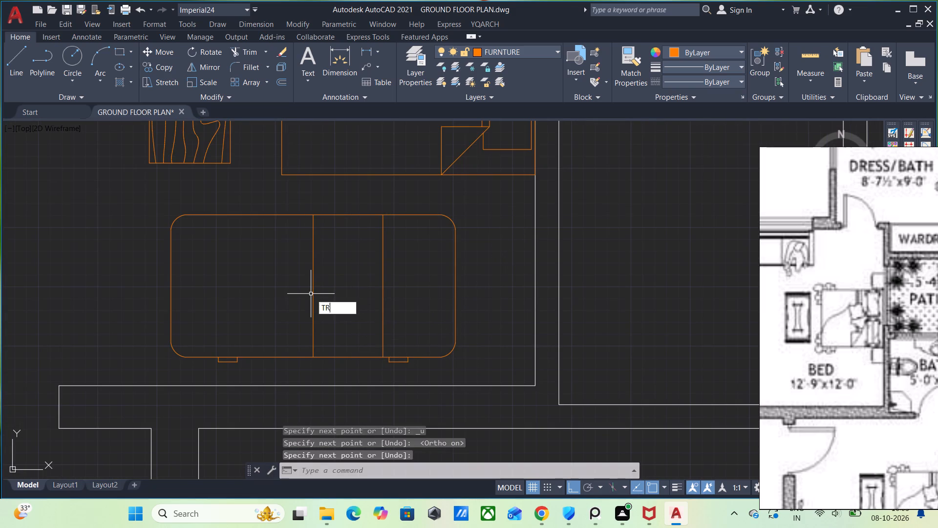
{"action": "key", "text": "Return"}
{"action": "left_click_drag", "start_coordinate": [226, 203], "coordinate": [320, 358]}
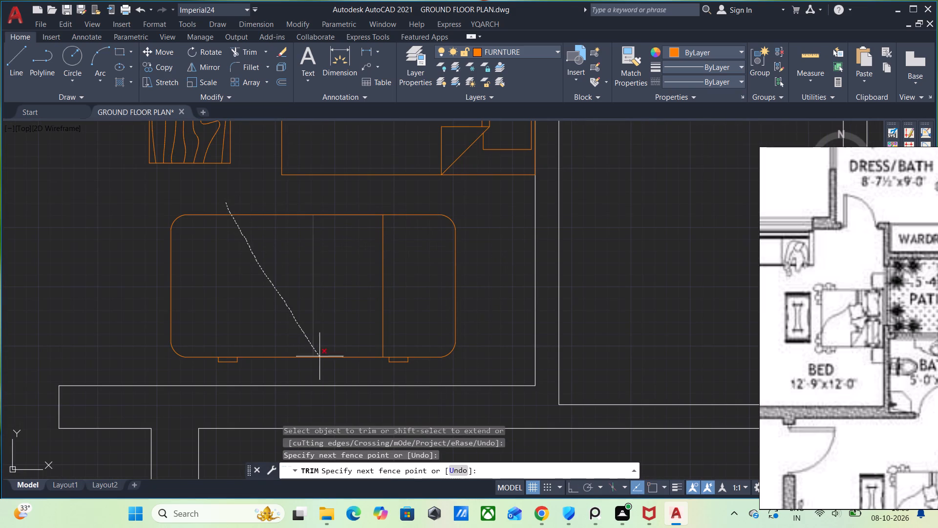
{"action": "left_click_drag", "start_coordinate": [320, 358], "coordinate": [328, 368]}
{"action": "left_click_drag", "start_coordinate": [342, 208], "coordinate": [329, 368]}
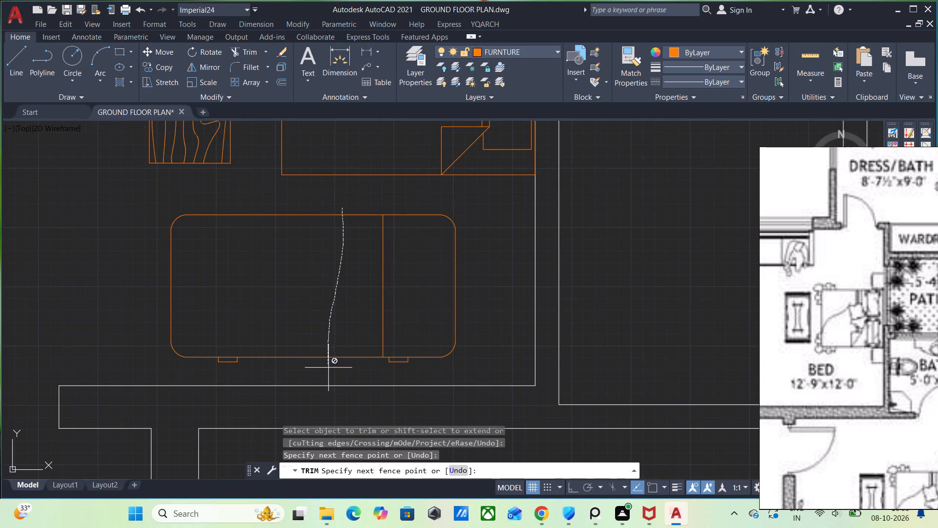
{"action": "left_click_drag", "start_coordinate": [329, 368], "coordinate": [329, 371]}
{"action": "left_click_drag", "start_coordinate": [326, 361], "coordinate": [313, 334]}
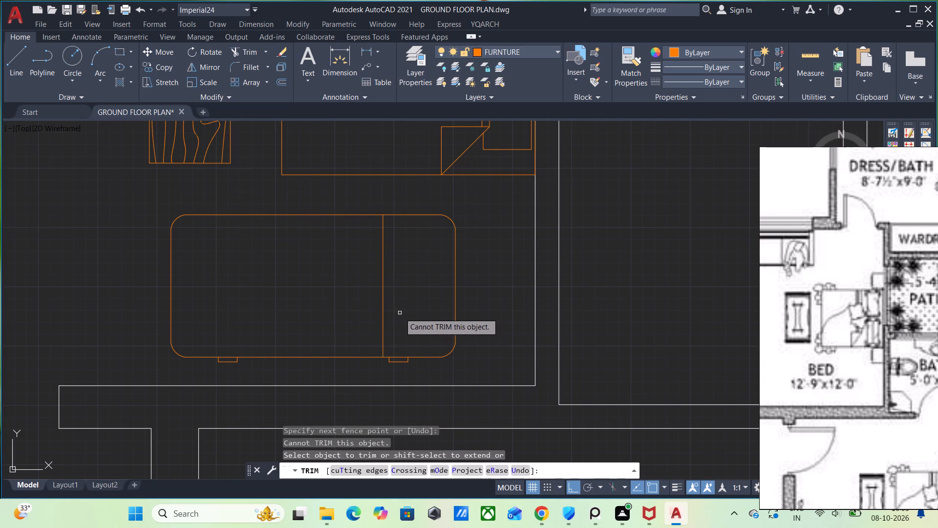
{"action": "left_click_drag", "start_coordinate": [395, 311], "coordinate": [351, 302]}
{"action": "scroll", "coordinate": [373, 311], "scroll_direction": "down", "scroll_amount": 1}
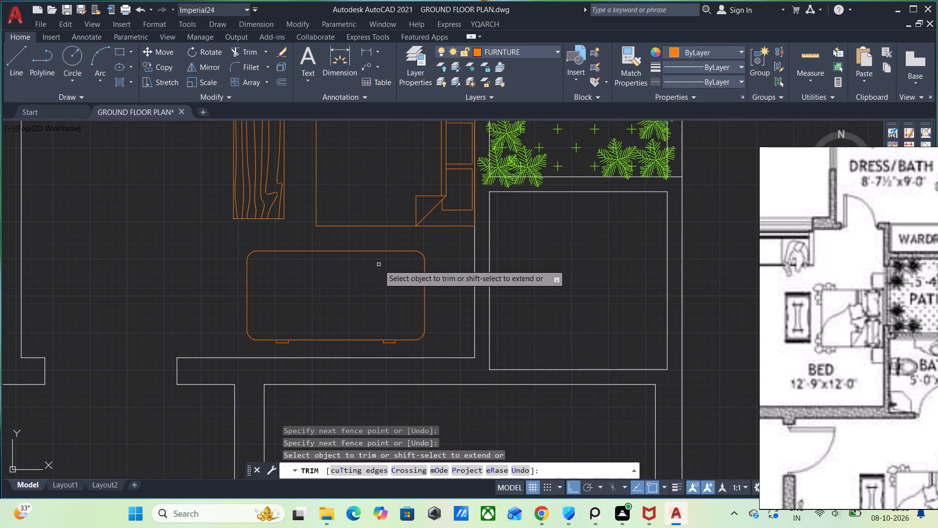
{"action": "scroll", "coordinate": [379, 278], "scroll_direction": "down", "scroll_amount": 1}
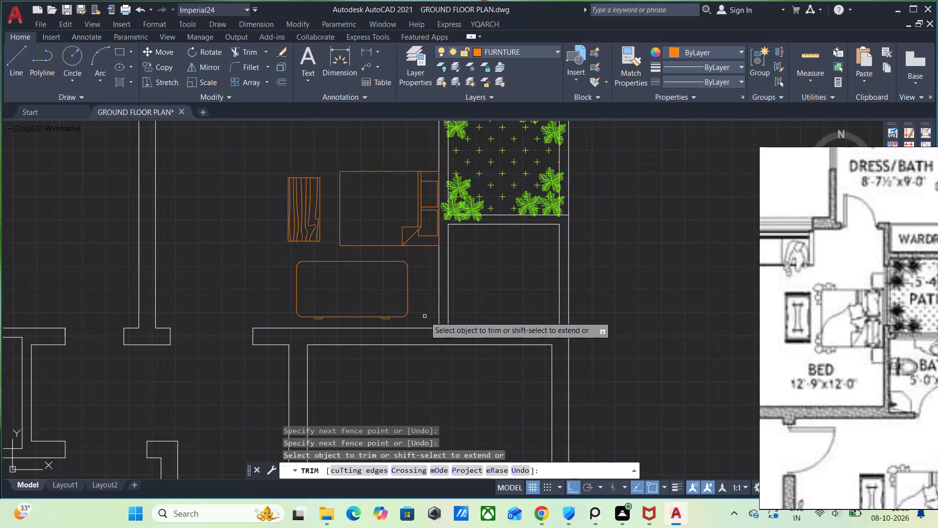
{"action": "key", "text": "Escape"}
Erase the copied rounded furniture block between the bed and the lower wall.
{"action": "left_click", "coordinate": [417, 311]}
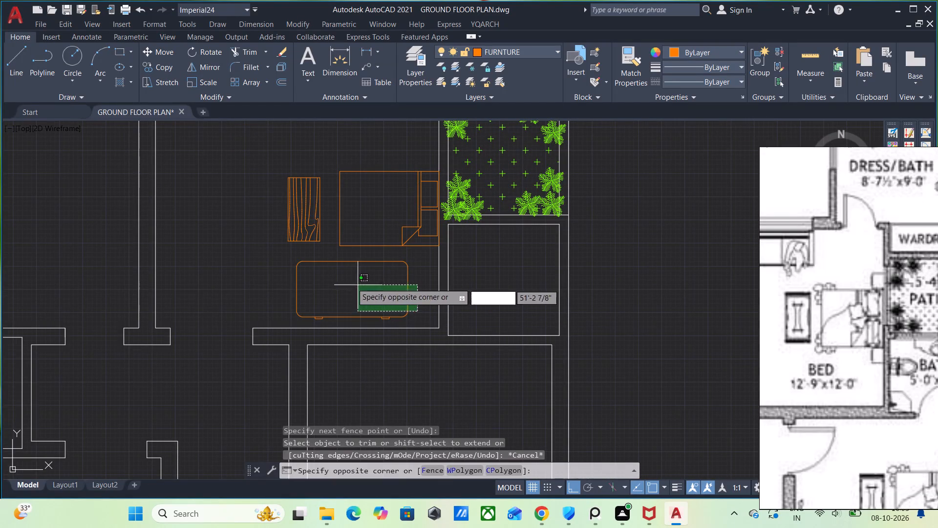
{"action": "left_click", "coordinate": [349, 282]}
{"action": "key", "text": "Delete"}
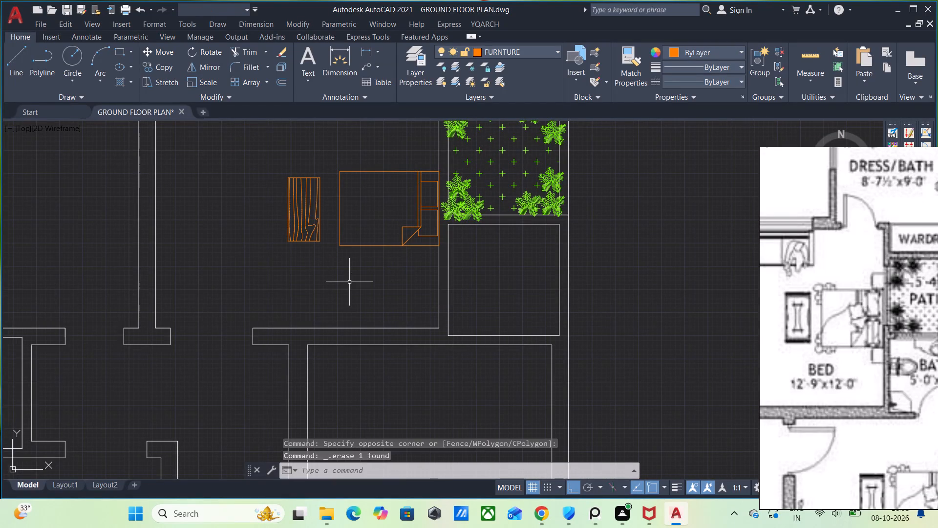
Draw a bedside table outline with two lines, down from the bed's lower edge and across to the patio-side wall.
{"action": "key", "text": "l"}
{"action": "key", "text": "Return"}
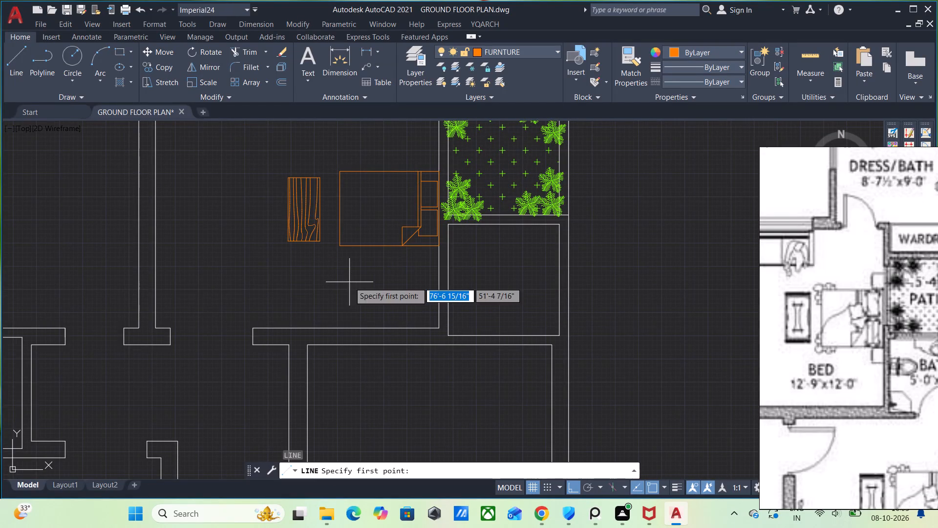
{"action": "scroll", "coordinate": [417, 253], "scroll_direction": "up", "scroll_amount": 1}
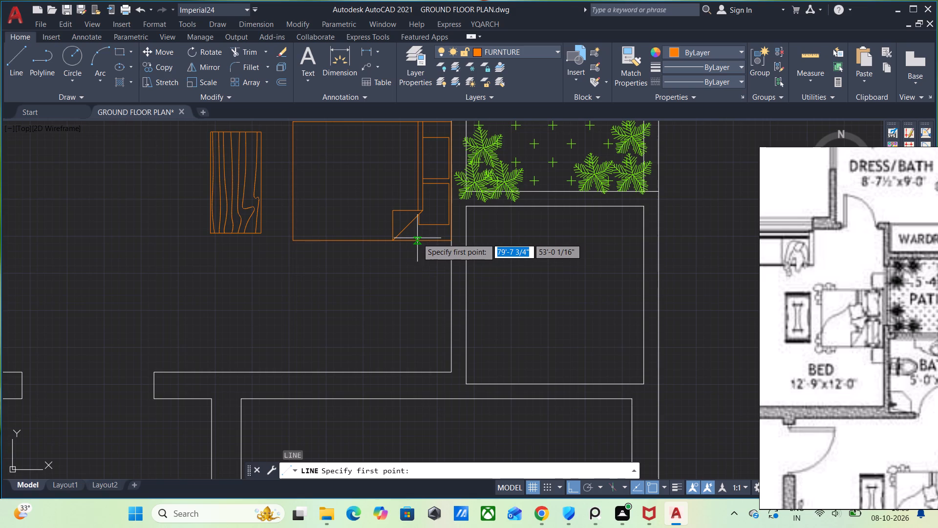
{"action": "left_click", "coordinate": [413, 239]}
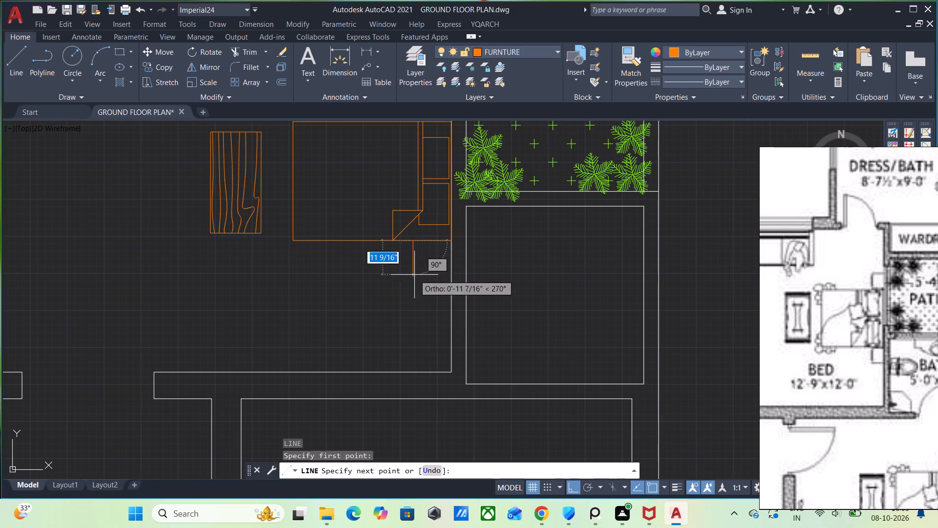
{"action": "left_click", "coordinate": [414, 280]}
{"action": "left_click", "coordinate": [453, 281]}
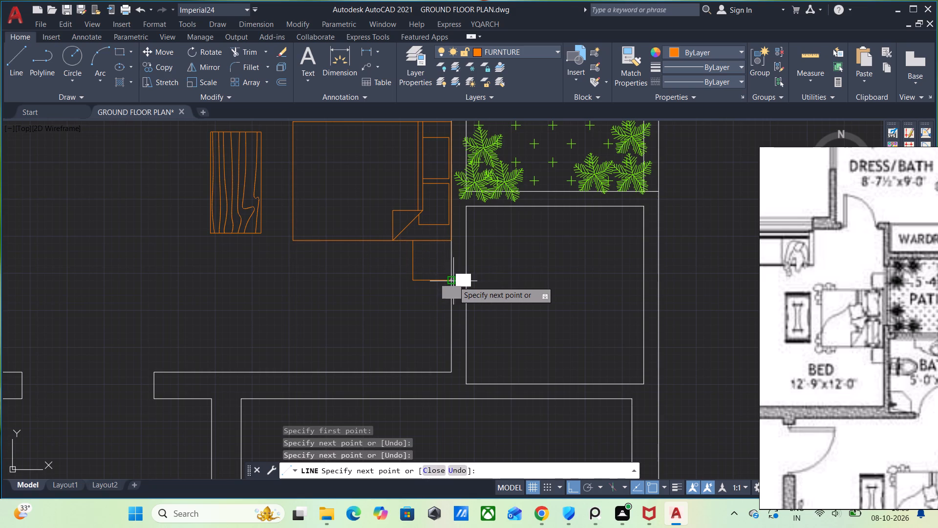
{"action": "key", "text": "Escape"}
Mirror the bedside table outline about the bed's horizontal centre line, keeping the original.
{"action": "left_click_drag", "start_coordinate": [438, 297], "coordinate": [432, 291]}
{"action": "left_click", "coordinate": [388, 259]}
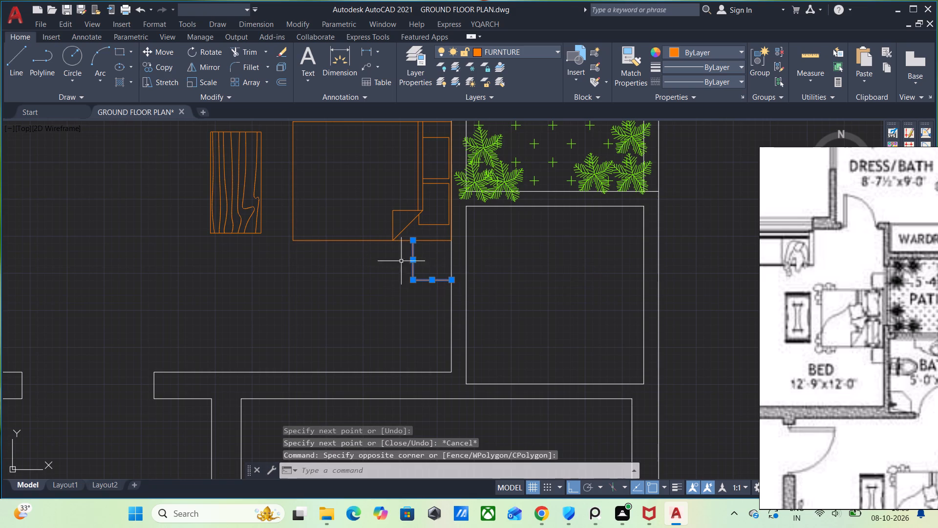
{"action": "middle_click_drag", "start_coordinate": [435, 261], "coordinate": [424, 417]}
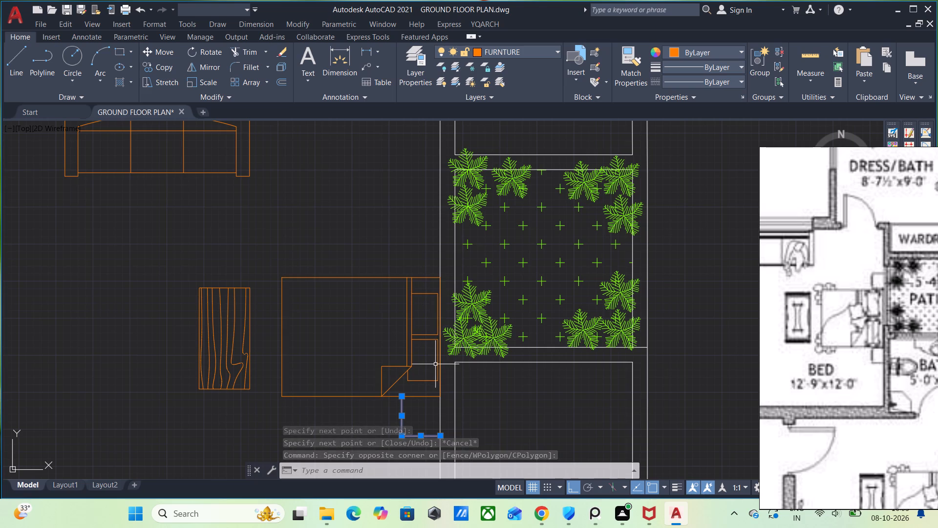
{"action": "type", "text": "MI"}
{"action": "key", "text": "Return"}
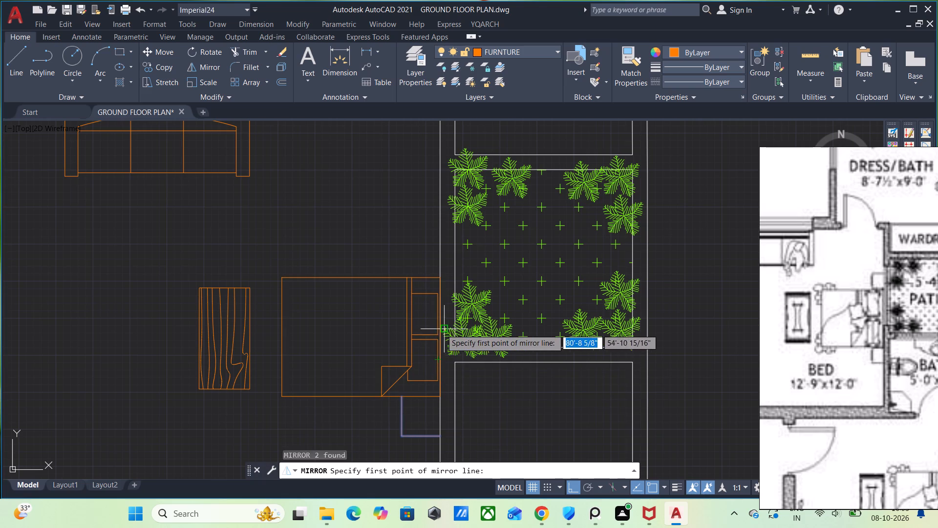
{"action": "scroll", "coordinate": [441, 329], "scroll_direction": "up", "scroll_amount": 2}
{"action": "left_click", "coordinate": [438, 348]}
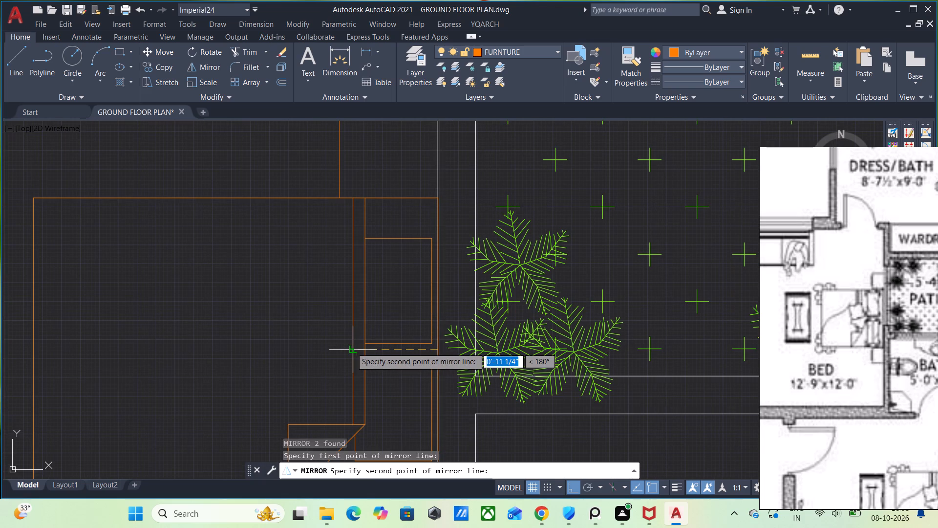
{"action": "left_click", "coordinate": [351, 348]}
{"action": "left_click_drag", "start_coordinate": [375, 392], "coordinate": [351, 348]}
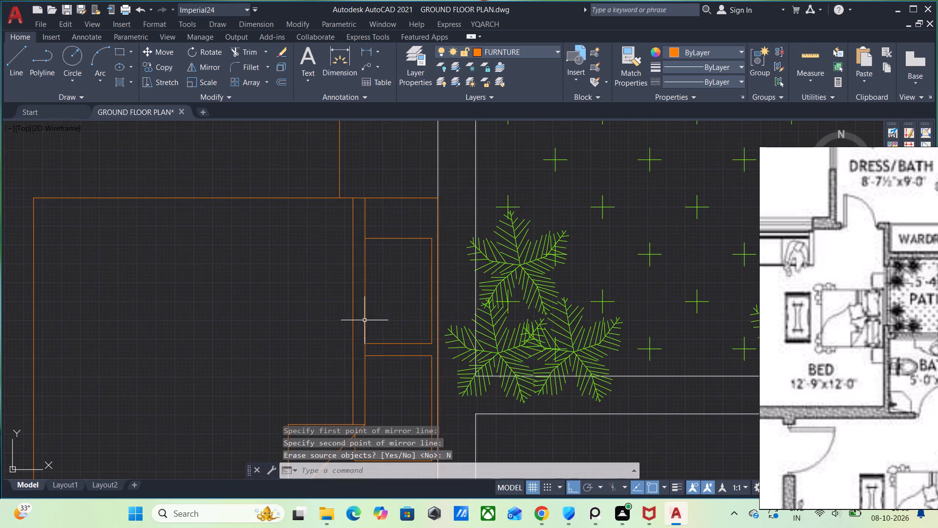
Examine the furniture layout of the 11'-0"x11'-0" bedroom in the reference image.
{"action": "scroll", "coordinate": [372, 310], "scroll_direction": "down", "scroll_amount": 3}
{"action": "scroll", "coordinate": [393, 347], "scroll_direction": "down", "scroll_amount": 2}
{"action": "scroll", "coordinate": [798, 335], "scroll_direction": "down", "scroll_amount": 3}
{"action": "middle_click_drag", "start_coordinate": [830, 377], "coordinate": [926, 381]}
{"action": "middle_click_drag", "start_coordinate": [884, 373], "coordinate": [937, 374]}
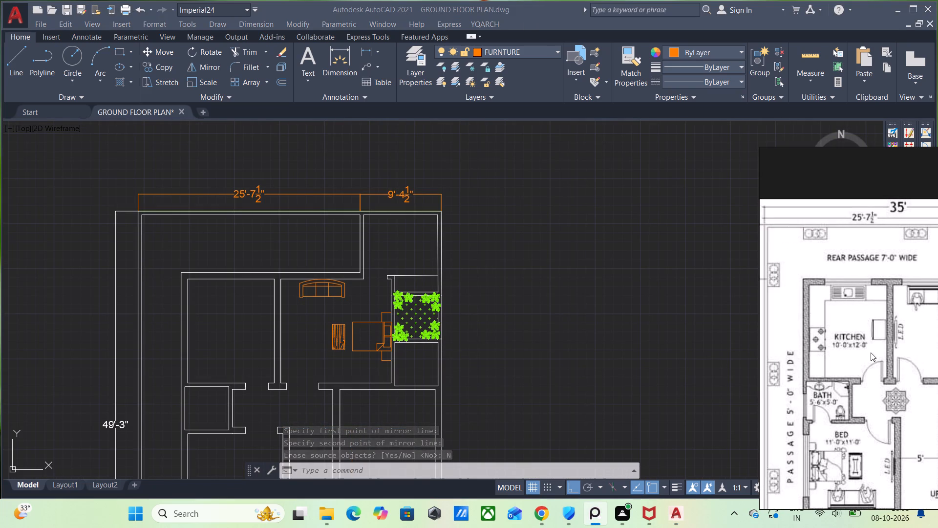
{"action": "middle_click_drag", "start_coordinate": [861, 422], "coordinate": [857, 284]}
{"action": "scroll", "coordinate": [841, 368], "scroll_direction": "up", "scroll_amount": 2}
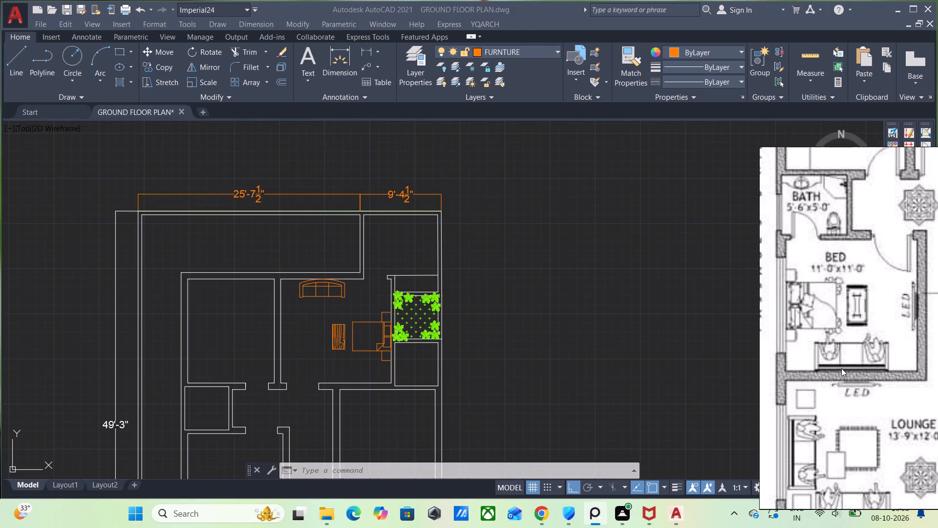
{"action": "scroll", "coordinate": [342, 343], "scroll_direction": "up", "scroll_amount": 1}
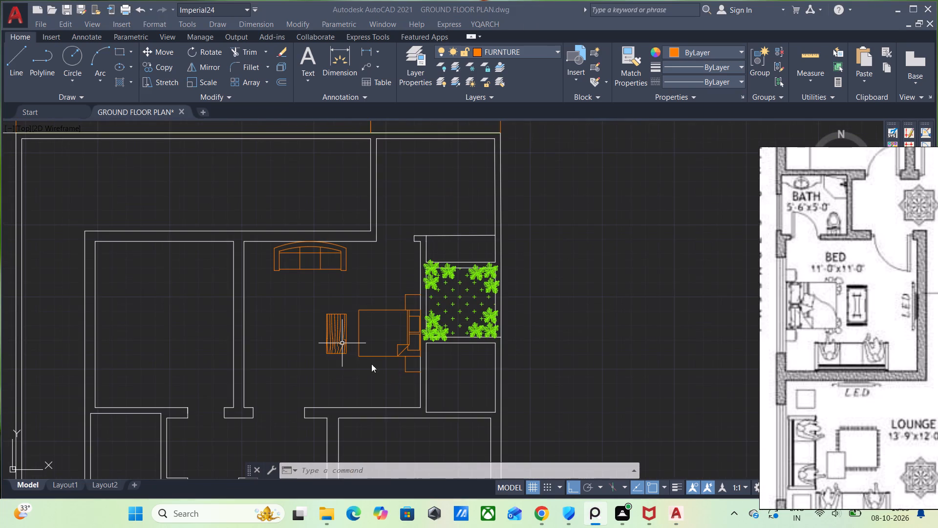
Copy the bed, both bedside tables, wooden table and sofa from the upper bedroom into the 11'-0"x11'-0" bedroom area, with Ortho off.
{"action": "left_click", "coordinate": [409, 390]}
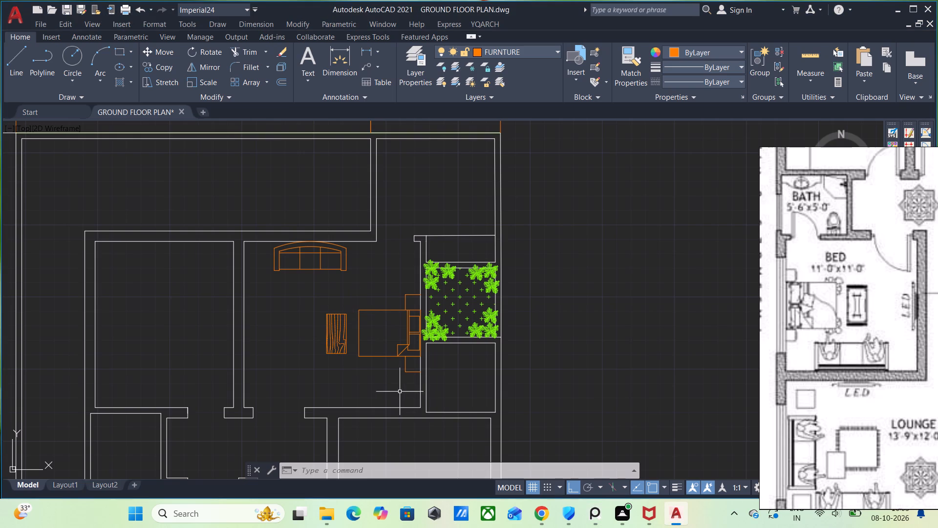
{"action": "left_click", "coordinate": [406, 392]}
{"action": "left_click", "coordinate": [321, 293]}
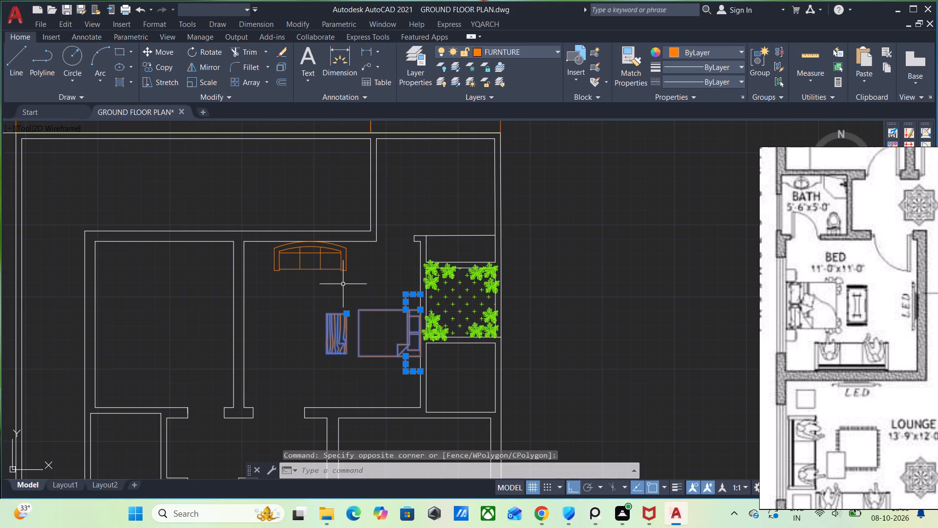
{"action": "left_click_drag", "start_coordinate": [355, 284], "coordinate": [347, 277]}
{"action": "left_click", "coordinate": [285, 262]}
{"action": "scroll", "coordinate": [314, 311], "scroll_direction": "down", "scroll_amount": 2}
{"action": "middle_click_drag", "start_coordinate": [342, 357], "coordinate": [393, 317]}
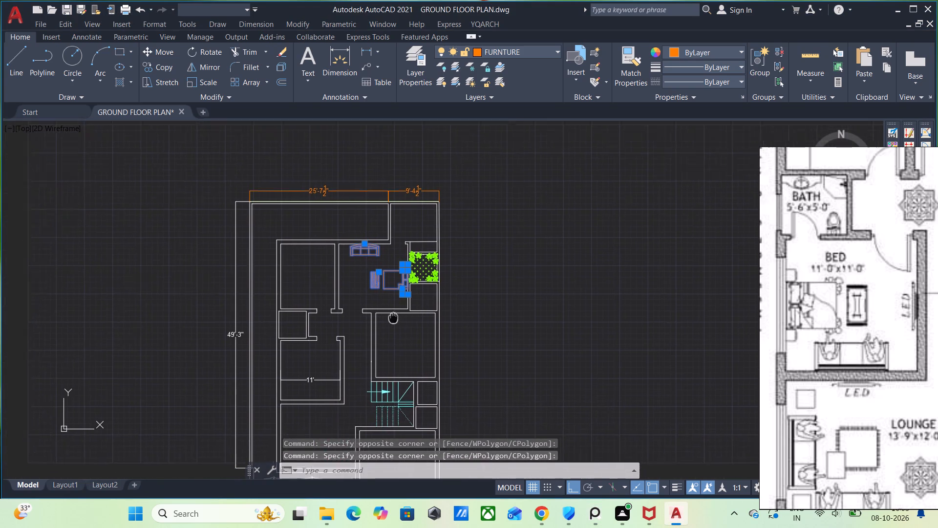
{"action": "middle_click_drag", "start_coordinate": [393, 317], "coordinate": [400, 308]}
{"action": "scroll", "coordinate": [369, 308], "scroll_direction": "up", "scroll_amount": 1}
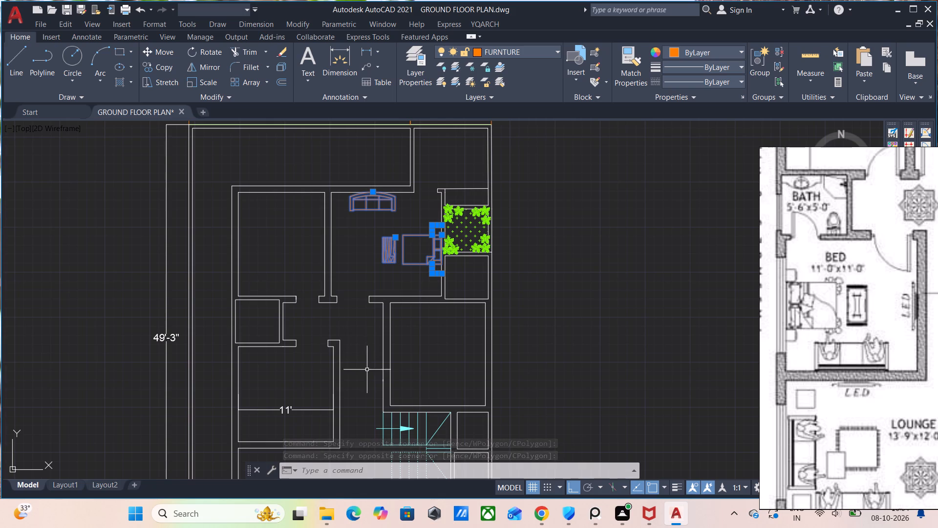
{"action": "middle_click_drag", "start_coordinate": [364, 377], "coordinate": [339, 326]}
{"action": "scroll", "coordinate": [269, 363], "scroll_direction": "up", "scroll_amount": 1}
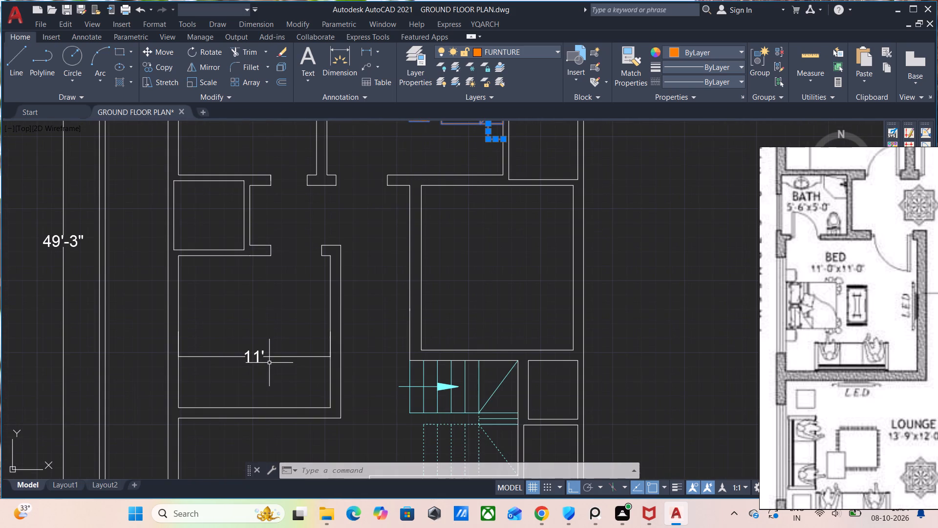
{"action": "middle_click_drag", "start_coordinate": [320, 263], "coordinate": [291, 329]}
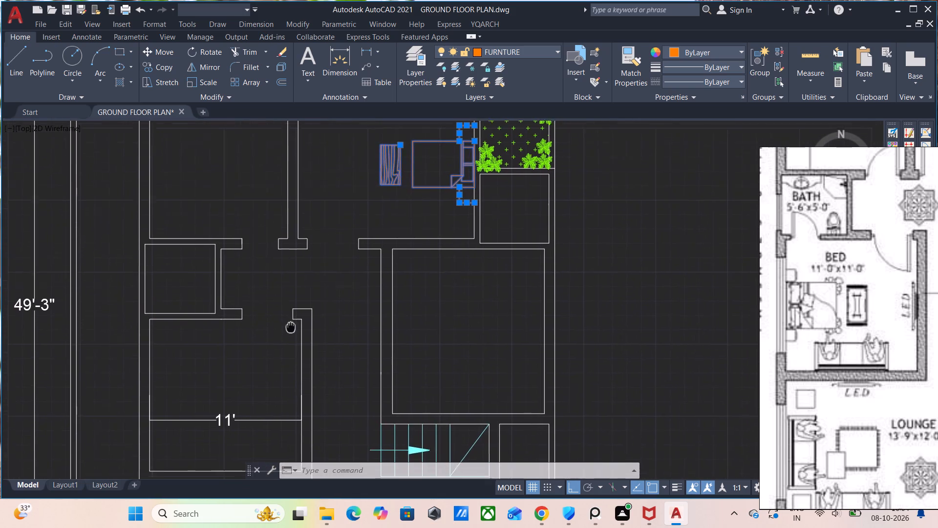
{"action": "middle_click_drag", "start_coordinate": [291, 329], "coordinate": [287, 336]}
{"action": "key", "text": "c"}
{"action": "scroll", "coordinate": [284, 335], "scroll_direction": "left", "scroll_amount": 2}
{"action": "scroll", "coordinate": [284, 335], "scroll_direction": "right", "scroll_amount": 4}
{"action": "key", "text": "o"}
{"action": "key", "text": "Return"}
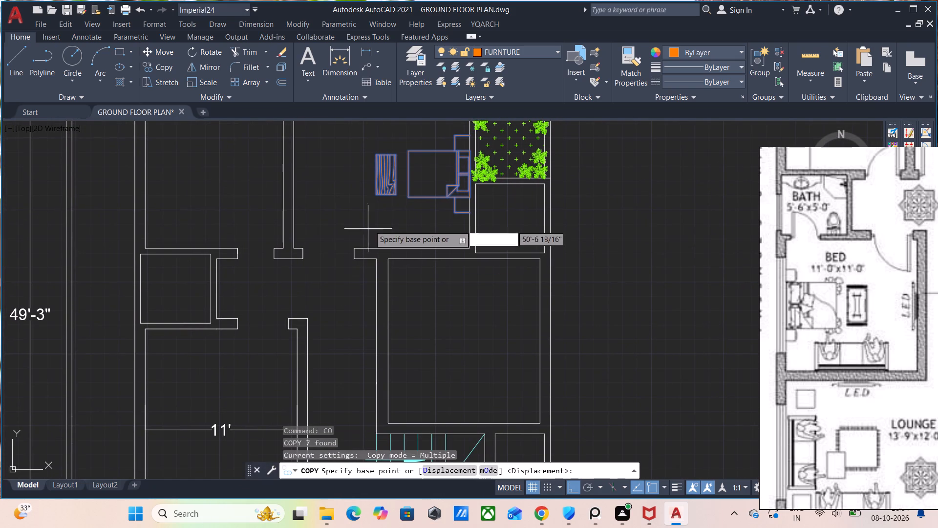
{"action": "left_click", "coordinate": [413, 199]}
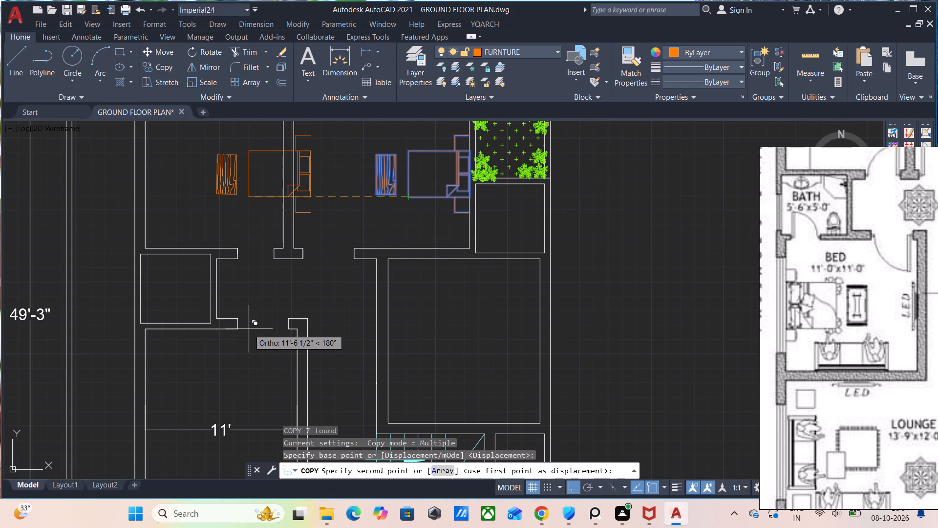
{"action": "key", "text": "F8"}
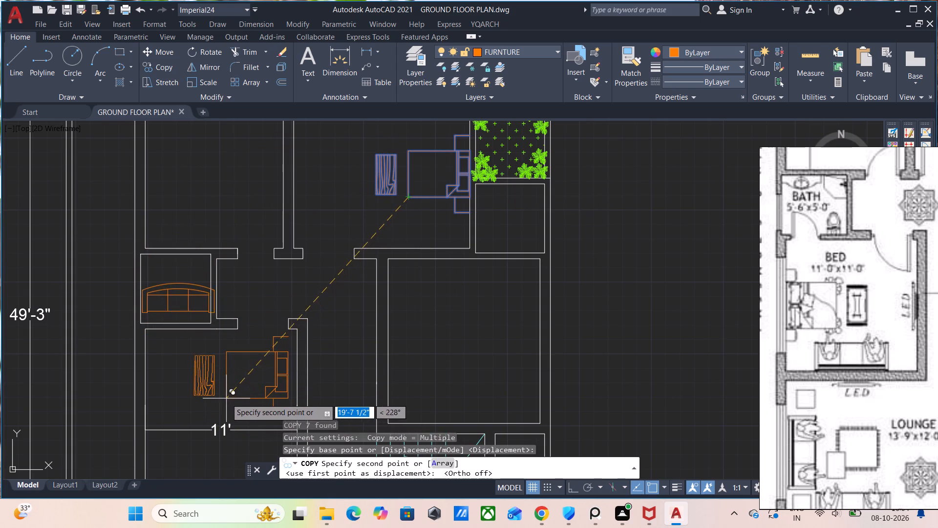
{"action": "left_click", "coordinate": [217, 388]}
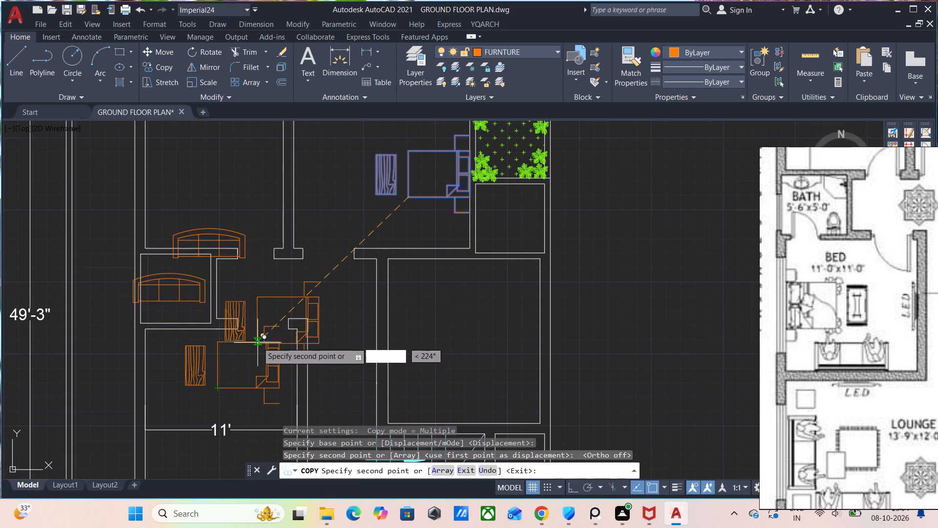
{"action": "key", "text": "Escape"}
Copy the bed, both bedside tables and wooden table into the bedroom above the stairs, with the bedside table against the outer wall.
{"action": "scroll", "coordinate": [834, 364], "scroll_direction": "down", "scroll_amount": 3}
{"action": "middle_click_drag", "start_coordinate": [868, 404], "coordinate": [824, 424]}
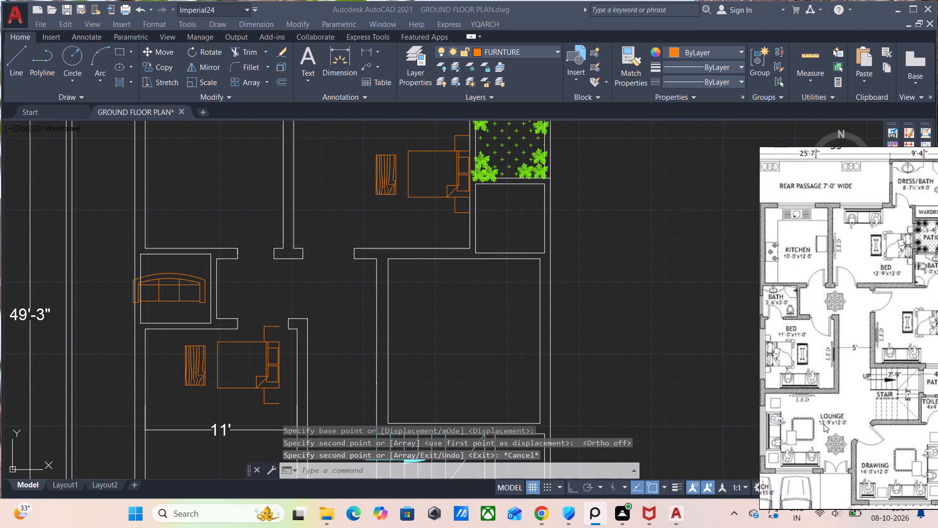
{"action": "middle_click_drag", "start_coordinate": [824, 424], "coordinate": [809, 423]}
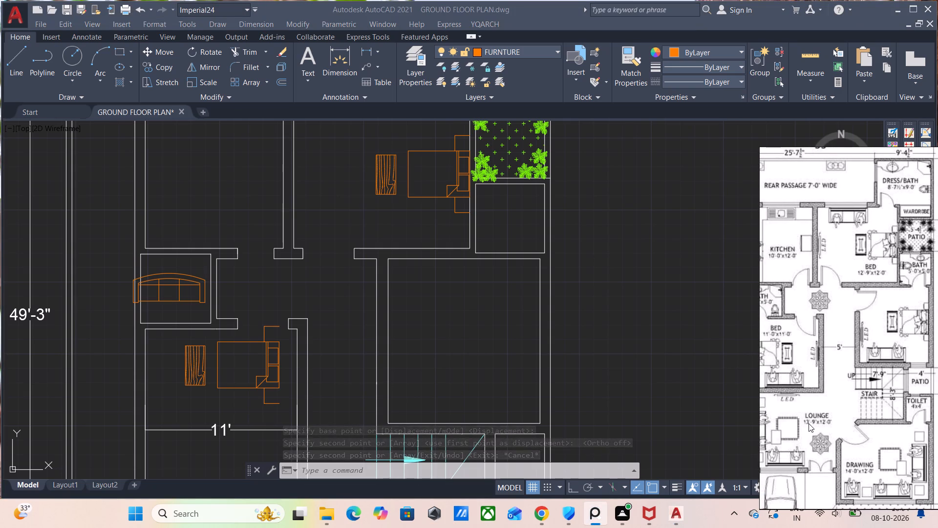
{"action": "middle_click_drag", "start_coordinate": [809, 423], "coordinate": [814, 402]}
{"action": "scroll", "coordinate": [850, 325], "scroll_direction": "down", "scroll_amount": 1}
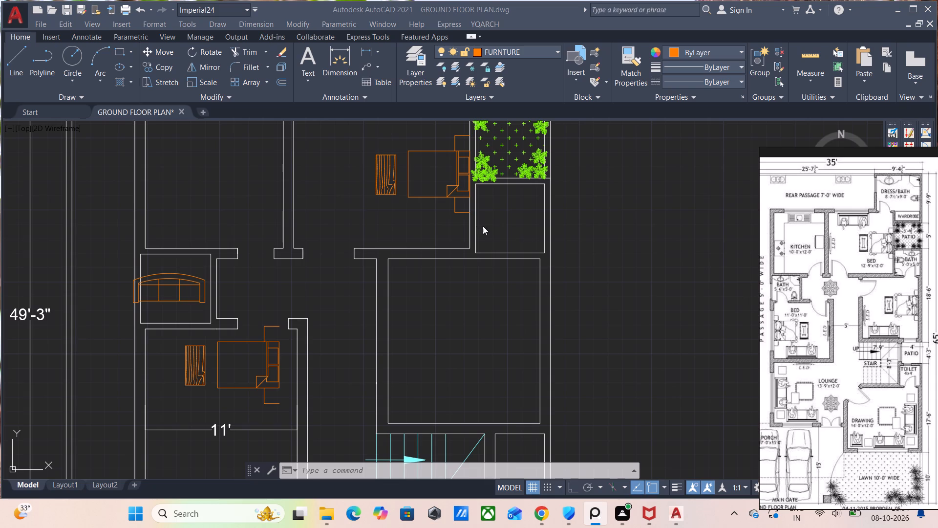
{"action": "scroll", "coordinate": [473, 227], "scroll_direction": "up", "scroll_amount": 1}
{"action": "middle_click_drag", "start_coordinate": [424, 216], "coordinate": [401, 308]}
{"action": "middle_click_drag", "start_coordinate": [411, 211], "coordinate": [380, 343]}
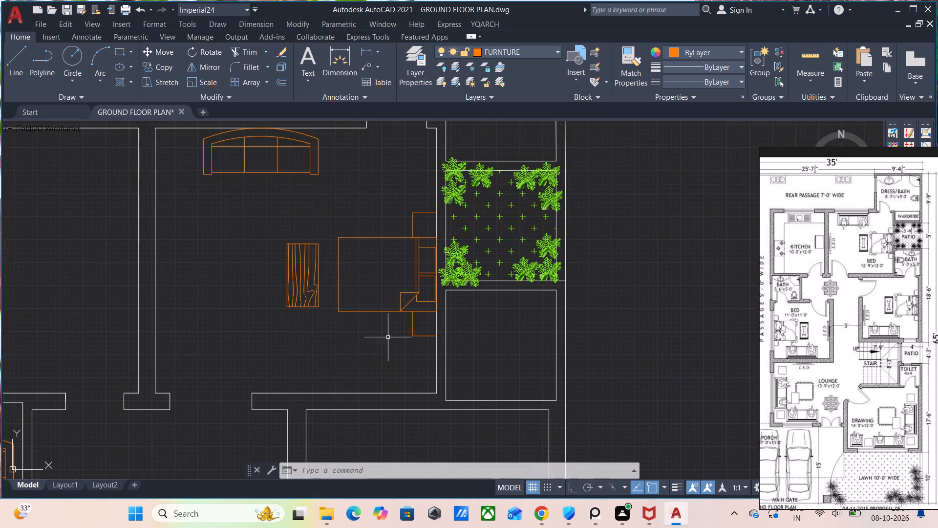
{"action": "scroll", "coordinate": [397, 335], "scroll_direction": "up", "scroll_amount": 1}
{"action": "left_click", "coordinate": [431, 362]}
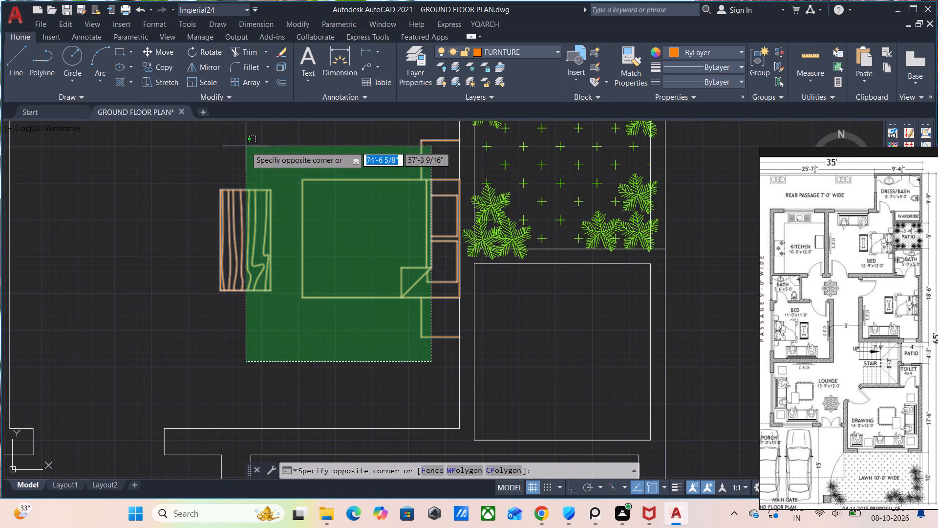
{"action": "left_click", "coordinate": [244, 151]}
{"action": "left_click", "coordinate": [439, 158]}
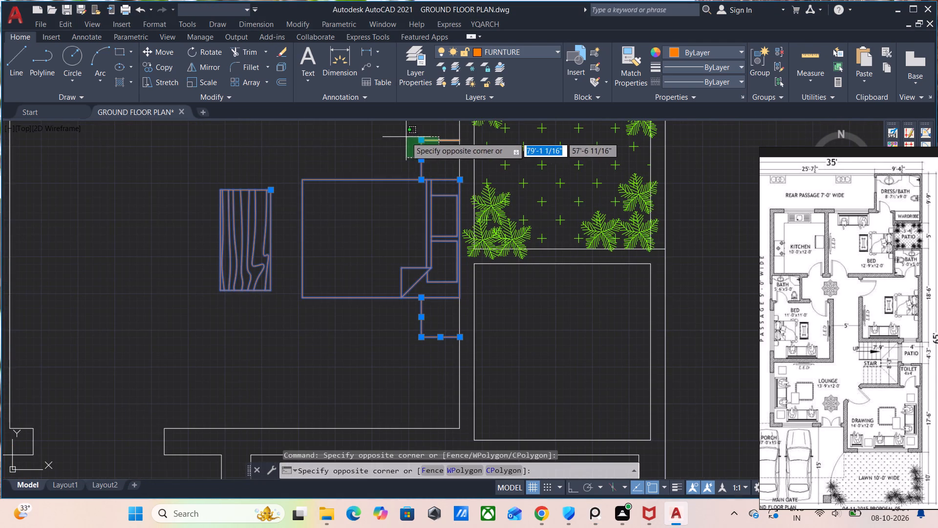
{"action": "left_click", "coordinate": [405, 137]}
{"action": "scroll", "coordinate": [427, 260], "scroll_direction": "down", "scroll_amount": 2}
{"action": "type", "text": "CO"}
{"action": "key", "text": "Return"}
{"action": "scroll", "coordinate": [451, 307], "scroll_direction": "up", "scroll_amount": 1}
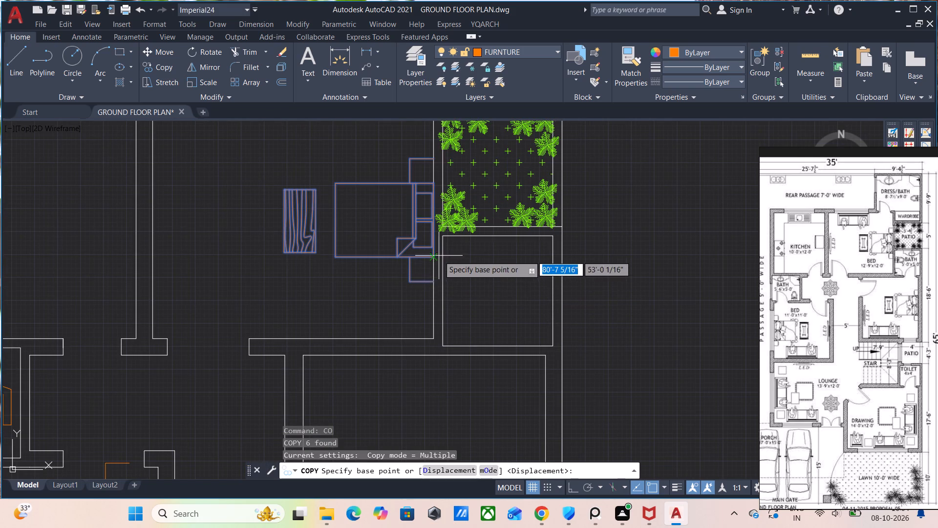
{"action": "left_click", "coordinate": [434, 285]}
{"action": "scroll", "coordinate": [544, 388], "scroll_direction": "down", "scroll_amount": 2}
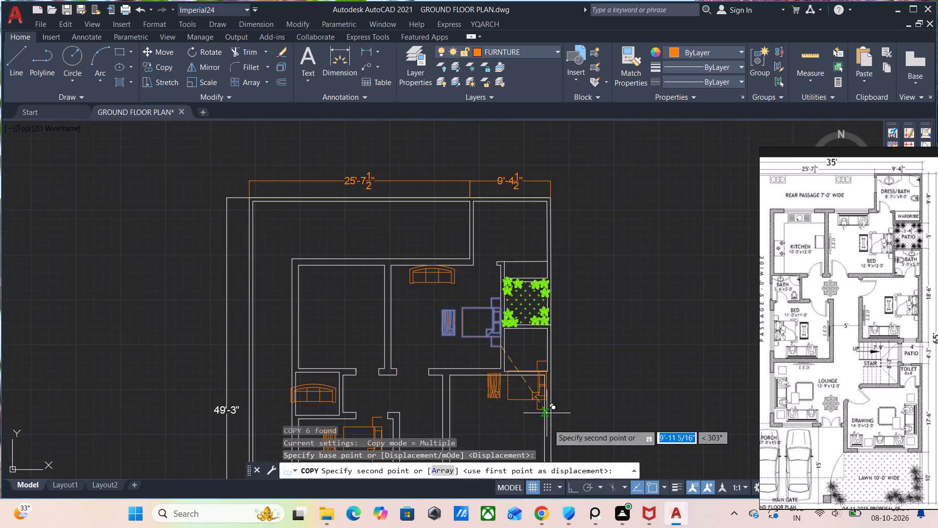
{"action": "middle_click_drag", "start_coordinate": [548, 425], "coordinate": [504, 301]}
{"action": "scroll", "coordinate": [500, 314], "scroll_direction": "up", "scroll_amount": 1}
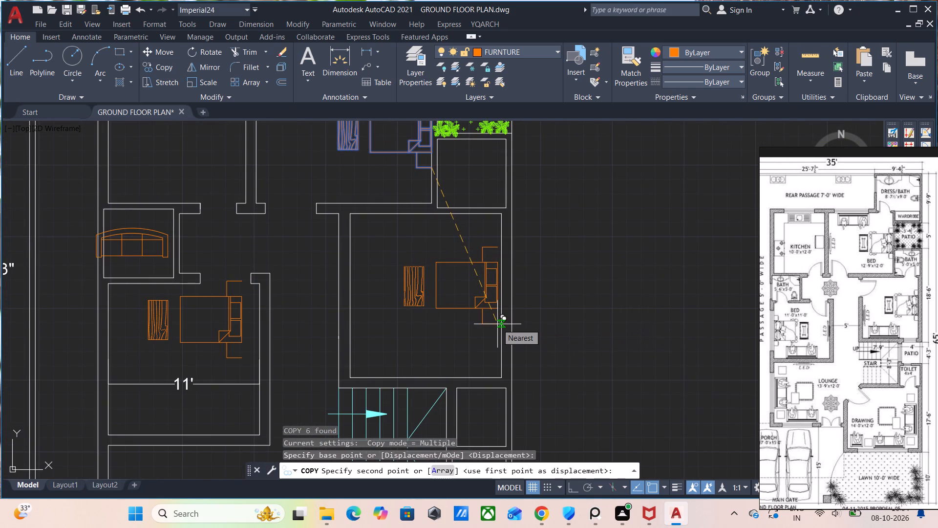
{"action": "scroll", "coordinate": [497, 324], "scroll_direction": "up", "scroll_amount": 1}
{"action": "left_click", "coordinate": [501, 322]}
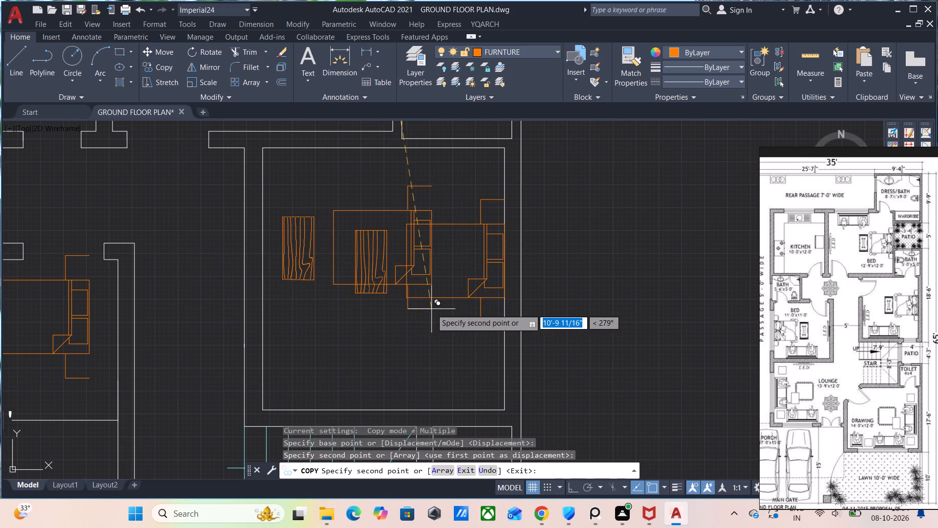
{"action": "key", "text": "Escape"}
Copy the upper bedroom's three-seat sofa to the lower side of the bedroom above the stairs, below the wooden table.
{"action": "scroll", "coordinate": [357, 315], "scroll_direction": "down", "scroll_amount": 2}
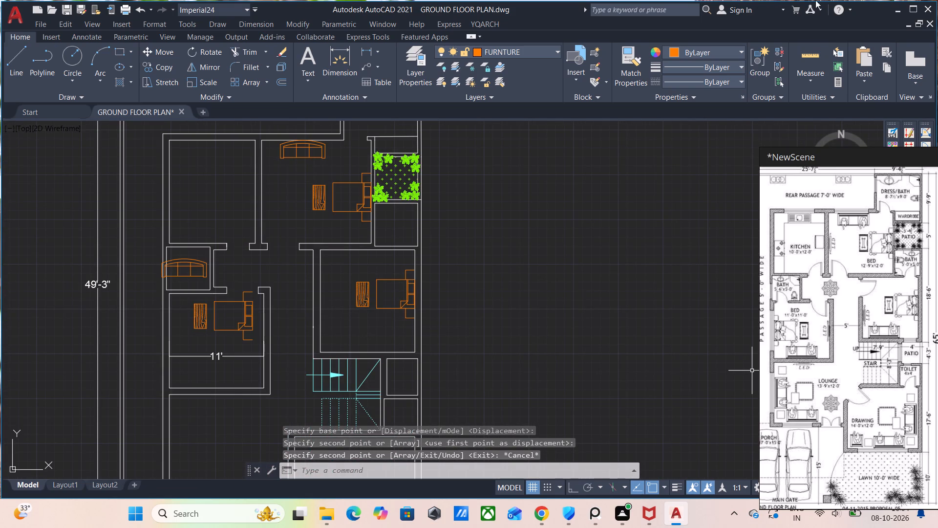
{"action": "left_click", "coordinate": [320, 155]}
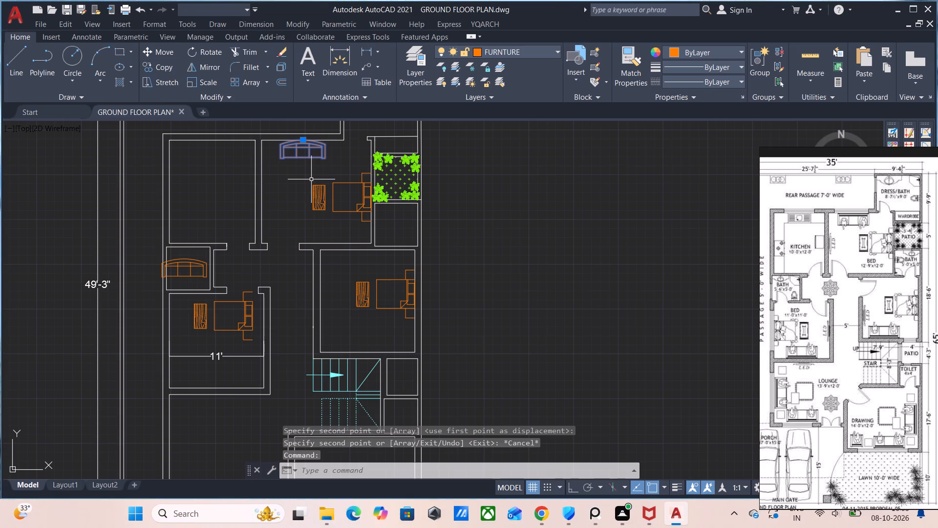
{"action": "type", "text": "CO"}
{"action": "key", "text": "Return"}
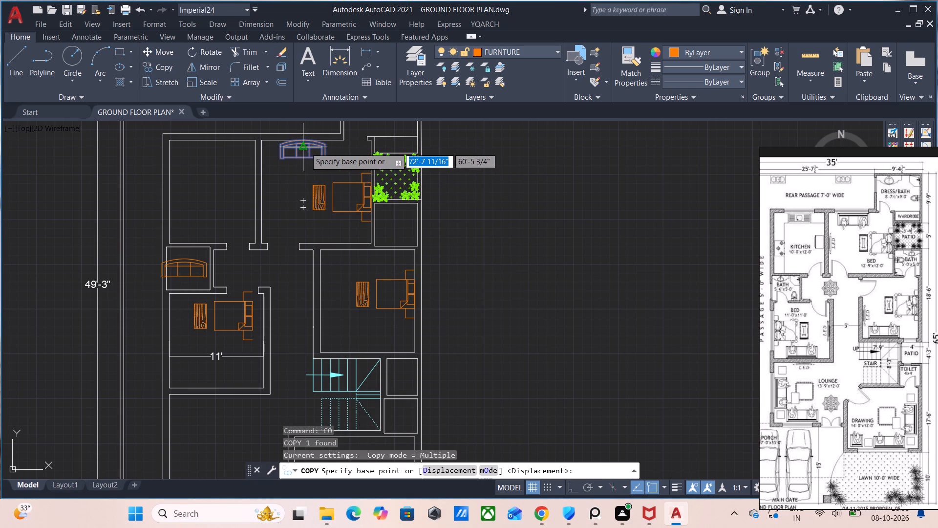
{"action": "left_click", "coordinate": [305, 148]}
{"action": "scroll", "coordinate": [368, 340], "scroll_direction": "up", "scroll_amount": 2}
{"action": "left_click", "coordinate": [368, 340]}
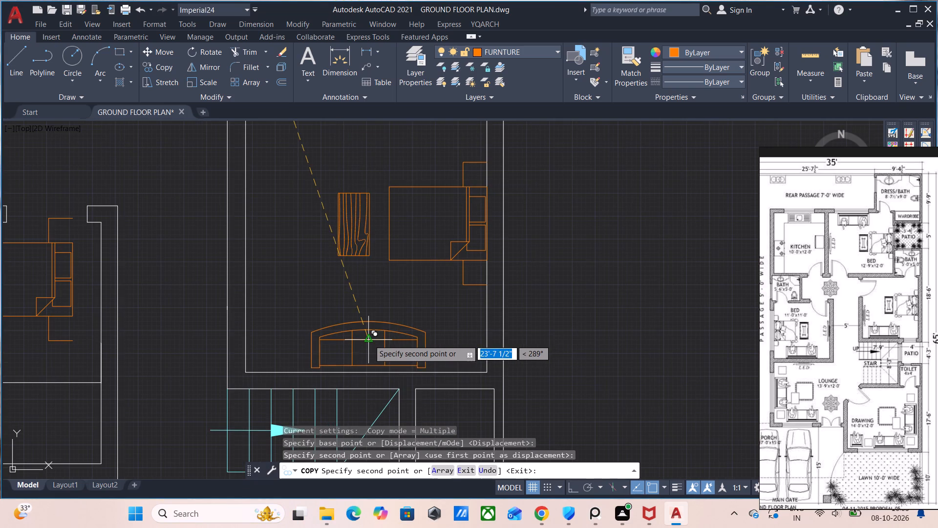
{"action": "key", "text": "Escape"}
Rotate the copied sofa 180° about the midpoint of its curved back, with Ortho on.
{"action": "key", "text": "r"}
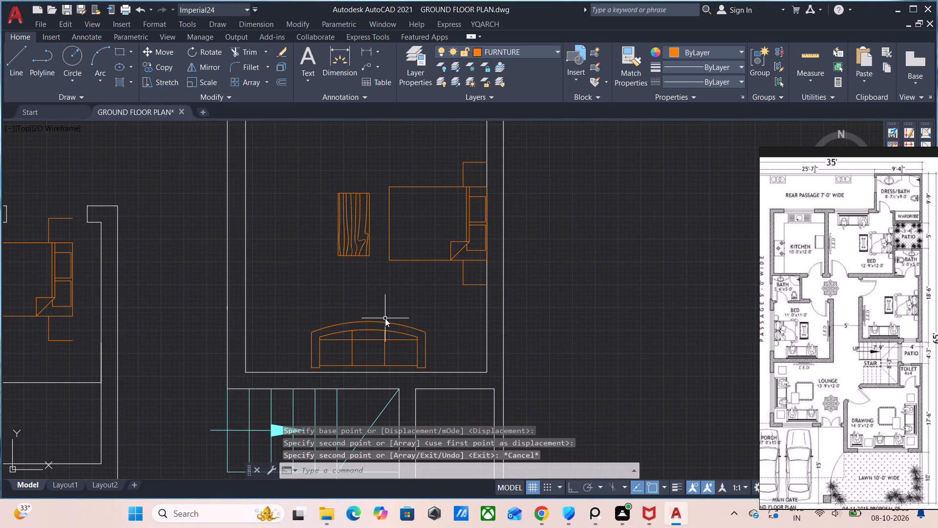
{"action": "key", "text": "Escape"}
{"action": "left_click", "coordinate": [396, 327]}
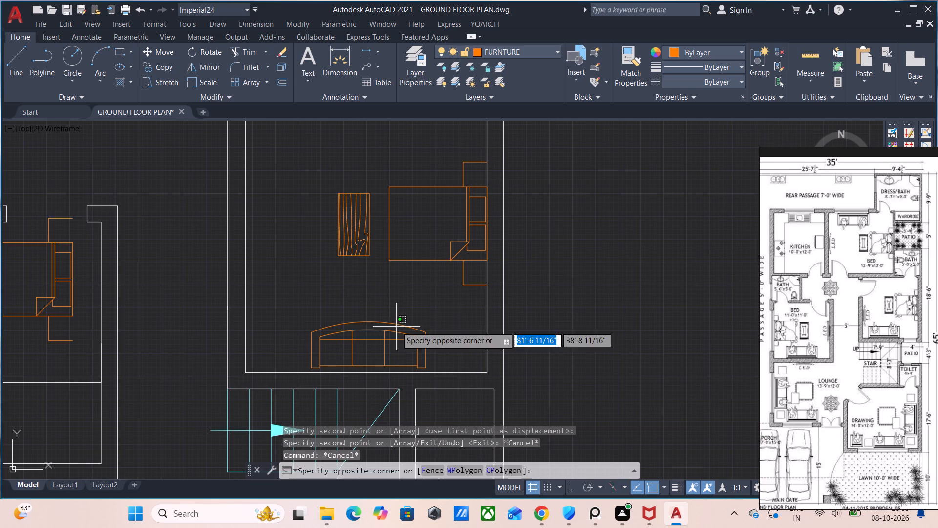
{"action": "left_click", "coordinate": [372, 313]}
{"action": "type", "text": "RO"}
{"action": "key", "text": "Return"}
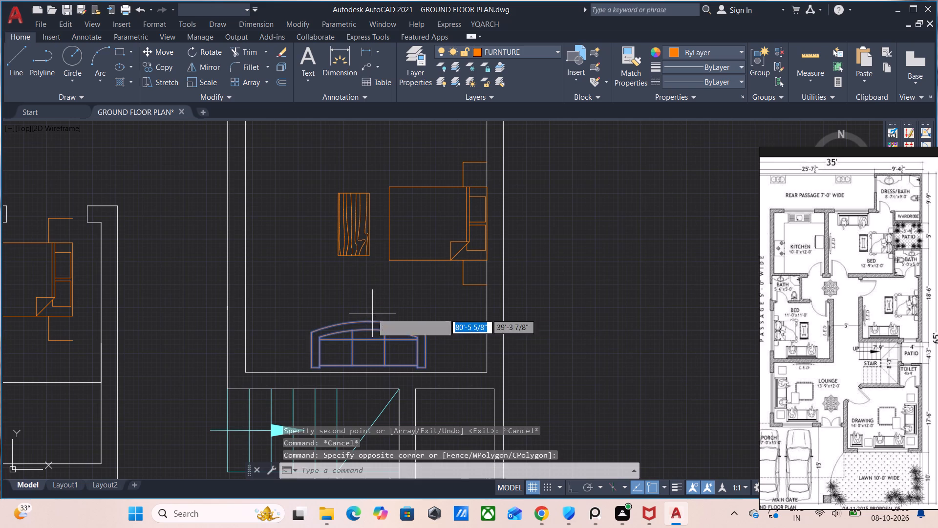
{"action": "left_click", "coordinate": [371, 323]}
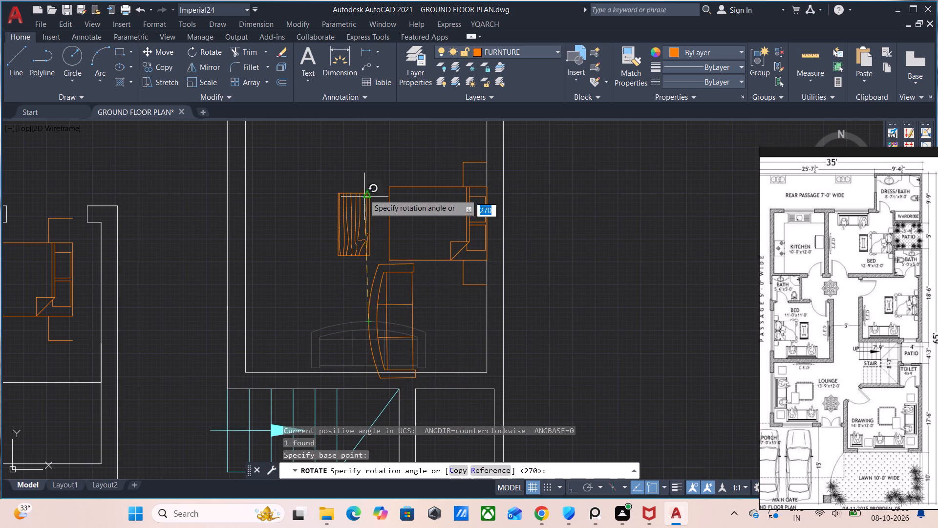
{"action": "key", "text": "F8"}
{"action": "left_click", "coordinate": [218, 317]}
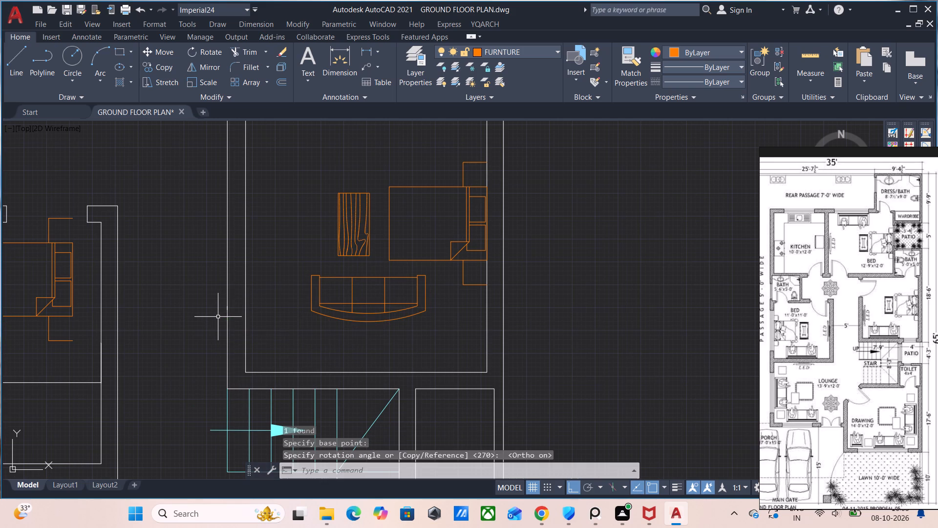
Move the rotated sofa within the bedroom above the stairs.
{"action": "left_click", "coordinate": [373, 320]}
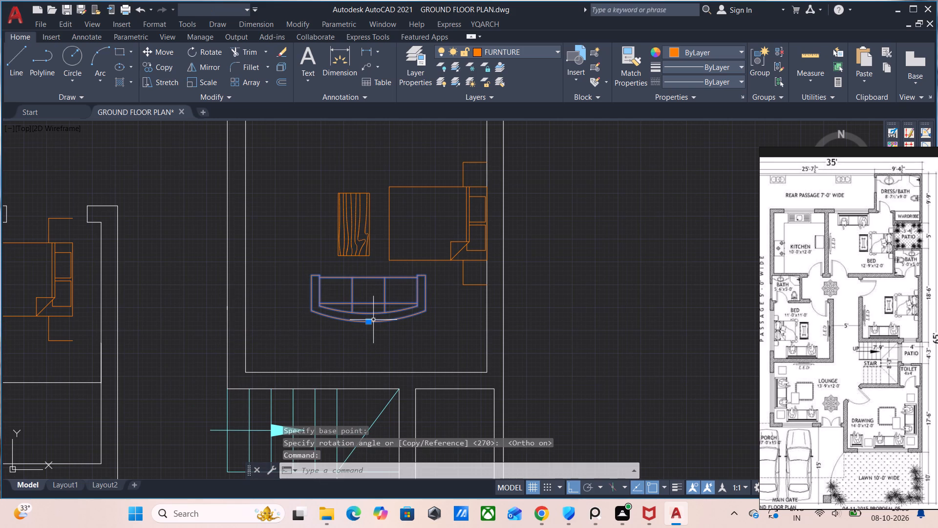
{"action": "key", "text": "m"}
{"action": "key", "text": "Return"}
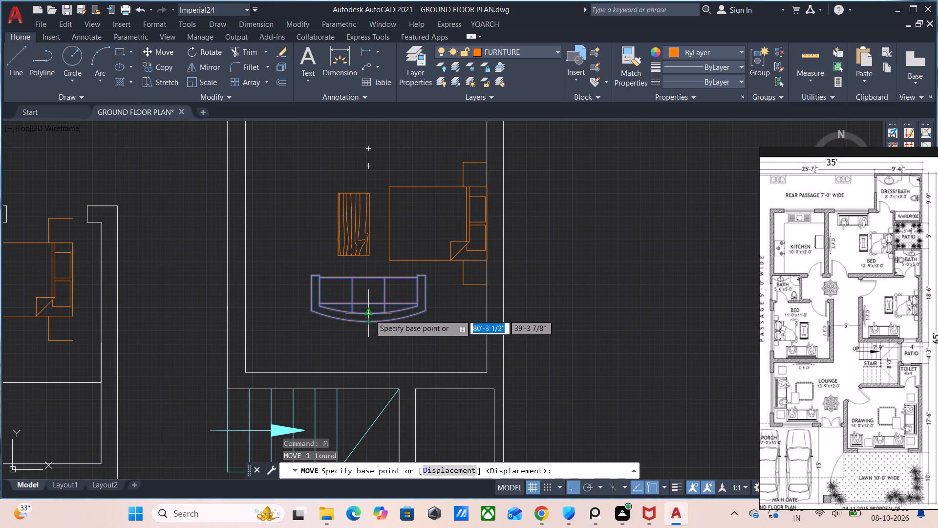
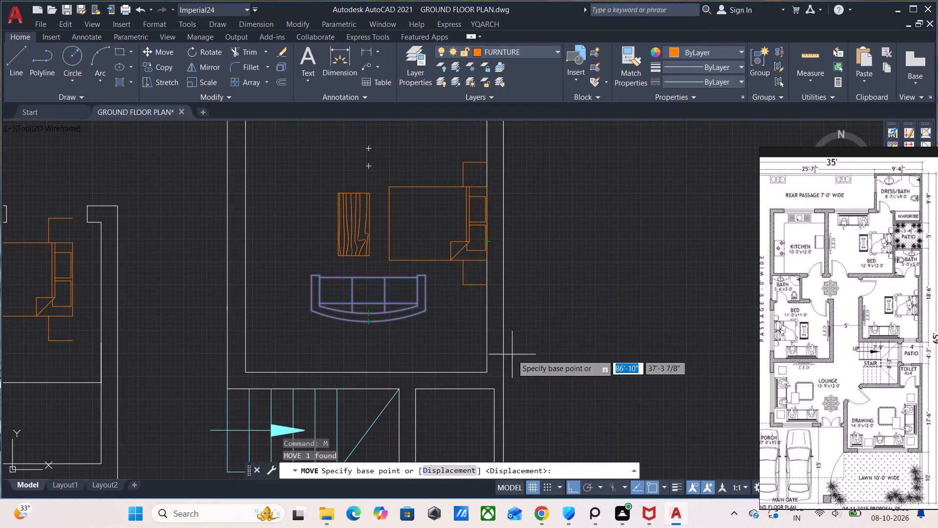
Move the rotated sofa down against the lower wall of the bedroom above the stairs, and shift it left along that wall.
{"action": "left_click", "coordinate": [365, 321]}
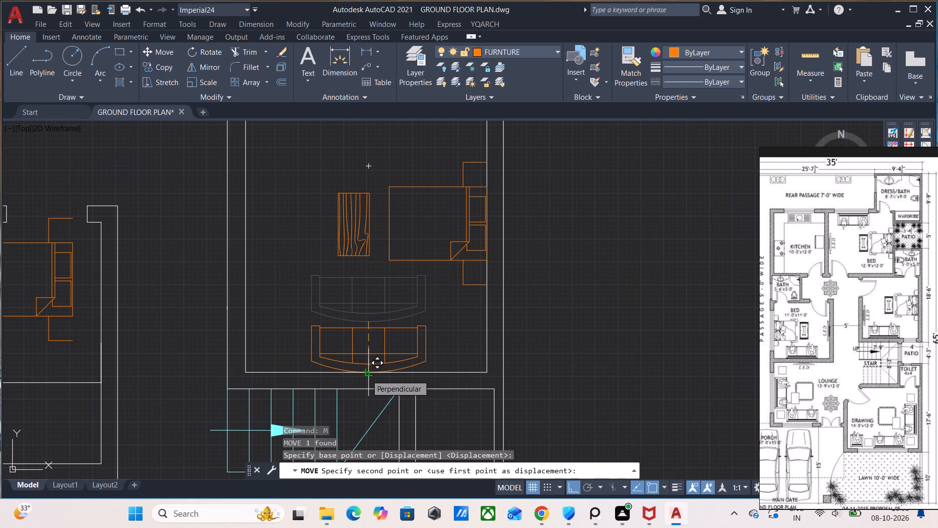
{"action": "left_click", "coordinate": [366, 375]}
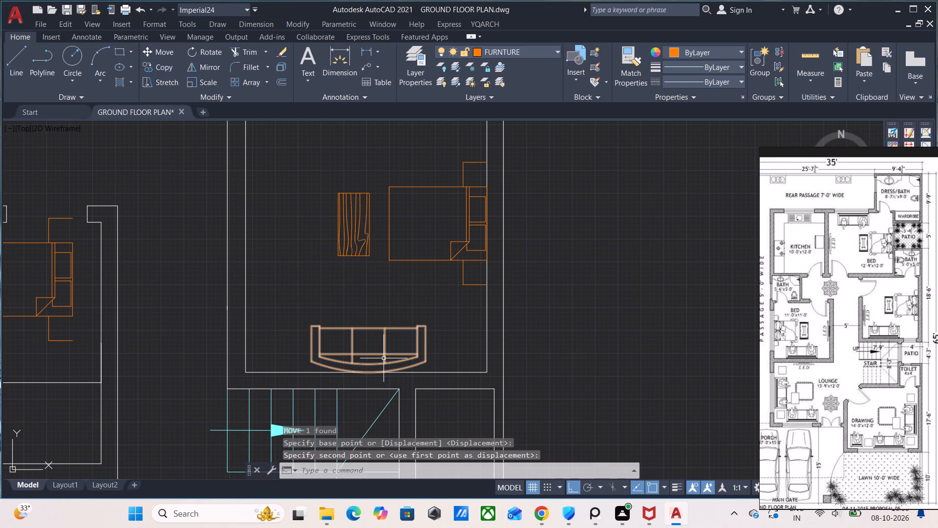
{"action": "left_click", "coordinate": [384, 358]}
{"action": "key", "text": "m"}
{"action": "key", "text": "Return"}
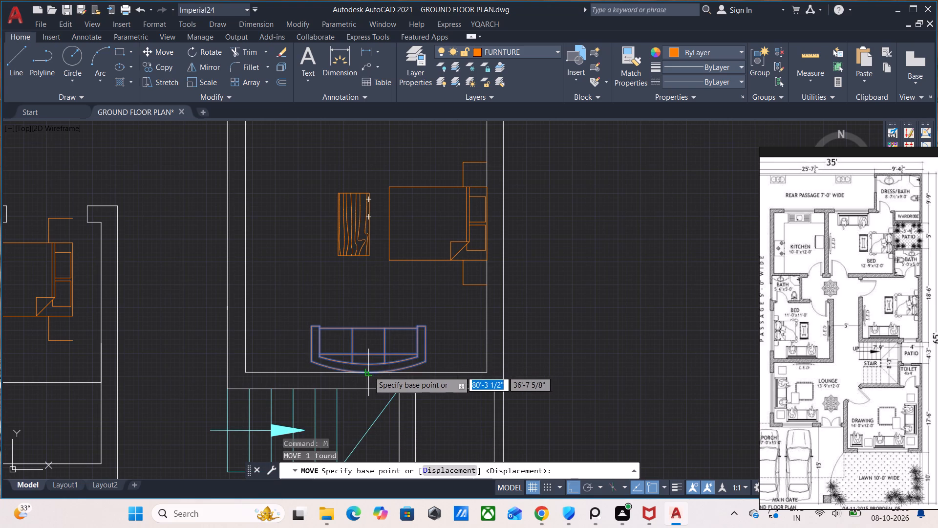
{"action": "left_click_drag", "start_coordinate": [368, 371], "coordinate": [359, 370]}
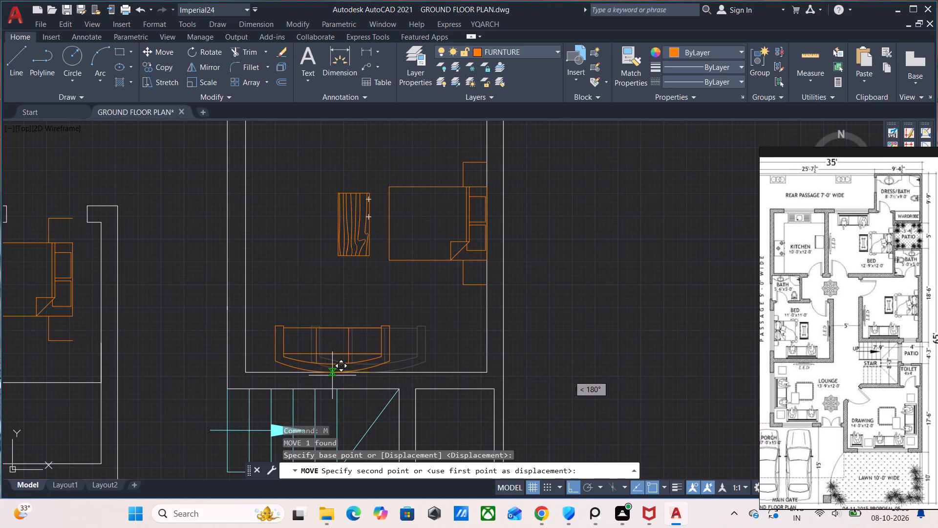
{"action": "left_click", "coordinate": [332, 375]}
Delete the stray three-seat sofa overlapping the small bathroom above the left-hand bedroom.
{"action": "scroll", "coordinate": [442, 355], "scroll_direction": "down", "scroll_amount": 2}
{"action": "middle_click_drag", "start_coordinate": [449, 397], "coordinate": [541, 398]}
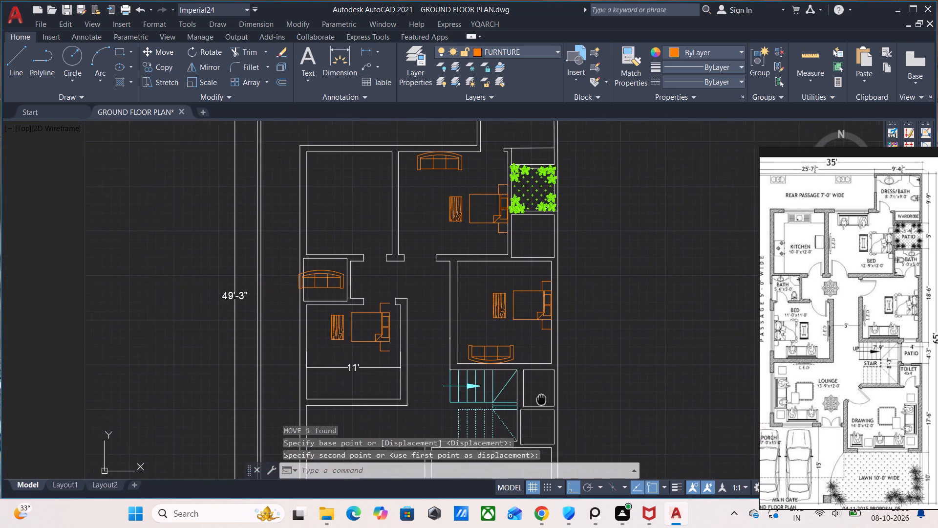
{"action": "middle_click_drag", "start_coordinate": [541, 398], "coordinate": [574, 403]}
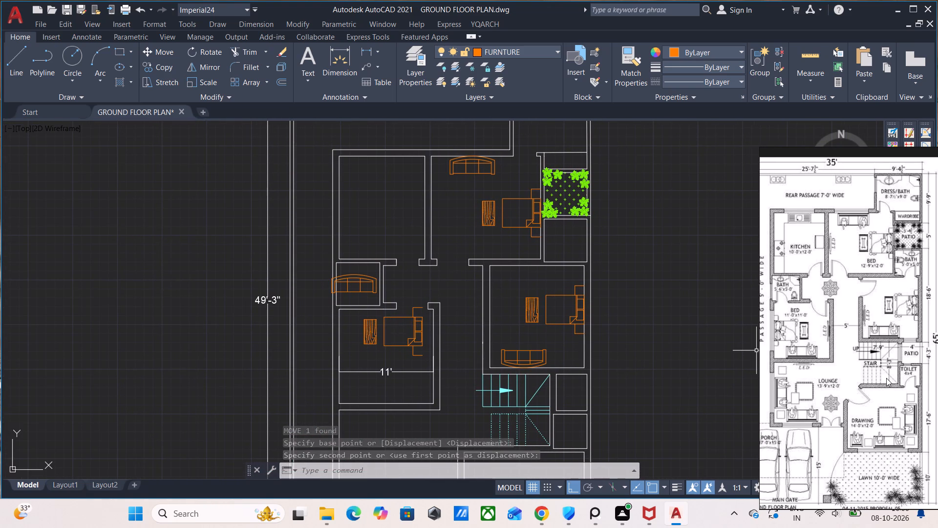
{"action": "scroll", "coordinate": [380, 308], "scroll_direction": "up", "scroll_amount": 1}
{"action": "left_click", "coordinate": [350, 274]}
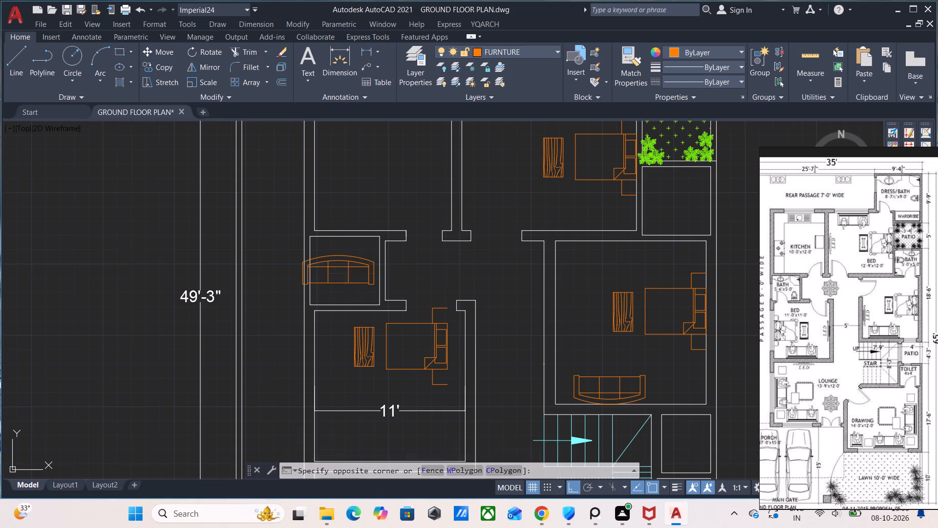
{"action": "left_click", "coordinate": [343, 265]}
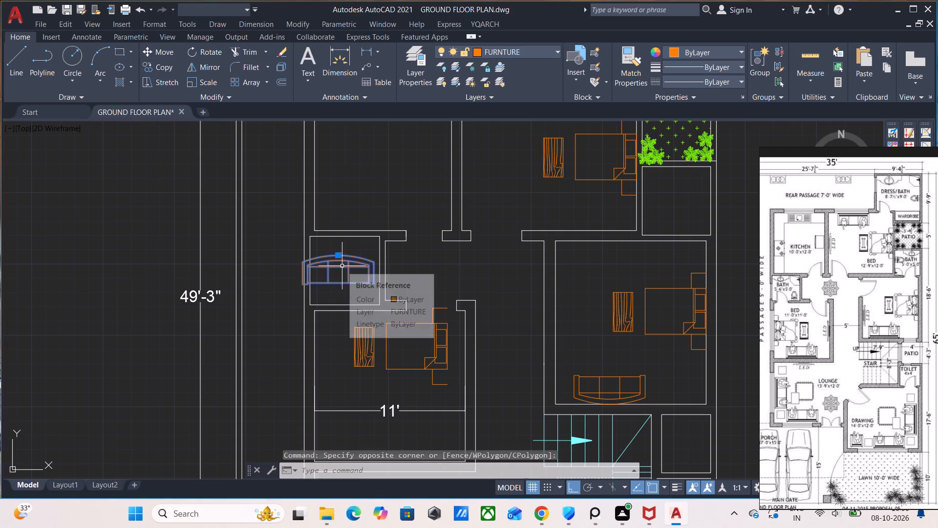
{"action": "key", "text": "Delete"}
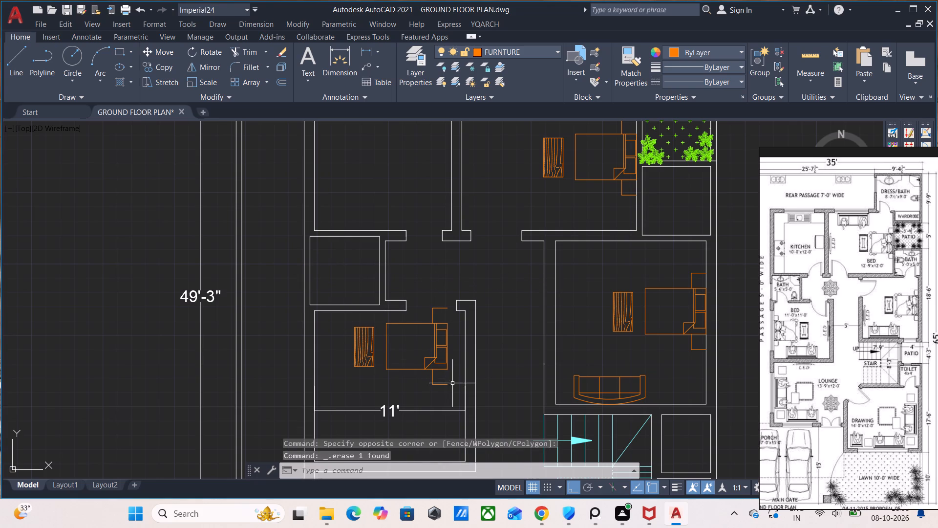
Rotate the left-hand bedroom's bed, both bedside tables and wooden table 180° about the midpoint of the bed's foot edge.
{"action": "middle_click_drag", "start_coordinate": [446, 390], "coordinate": [426, 352]}
{"action": "scroll", "coordinate": [425, 350], "scroll_direction": "up", "scroll_amount": 1}
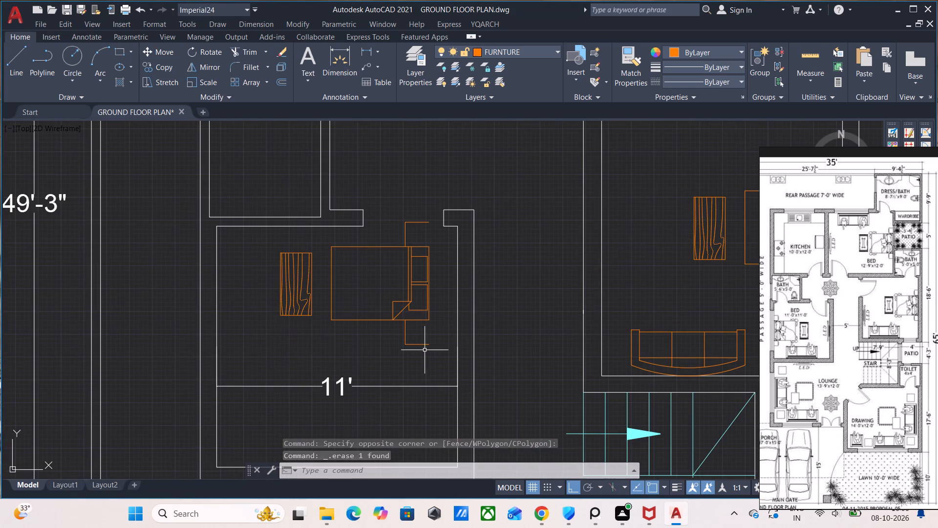
{"action": "left_click_drag", "start_coordinate": [435, 362], "coordinate": [417, 343]}
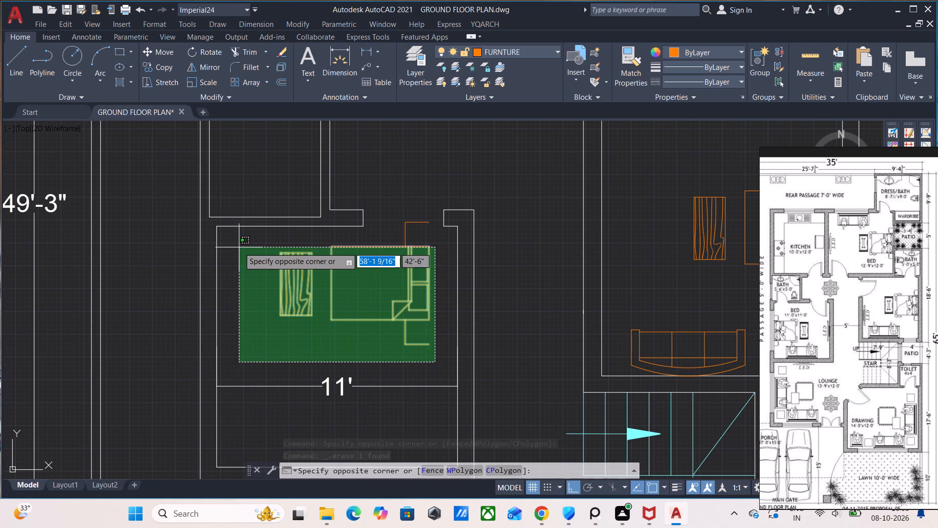
{"action": "left_click", "coordinate": [245, 240]}
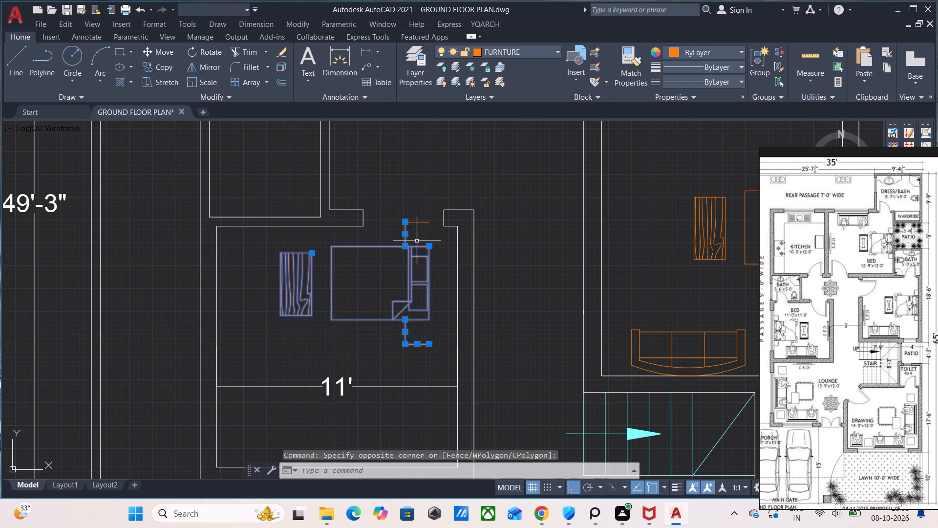
{"action": "left_click_drag", "start_coordinate": [416, 233], "coordinate": [405, 220]}
{"action": "left_click", "coordinate": [385, 189]}
{"action": "type", "text": "RO"}
{"action": "key", "text": "Return"}
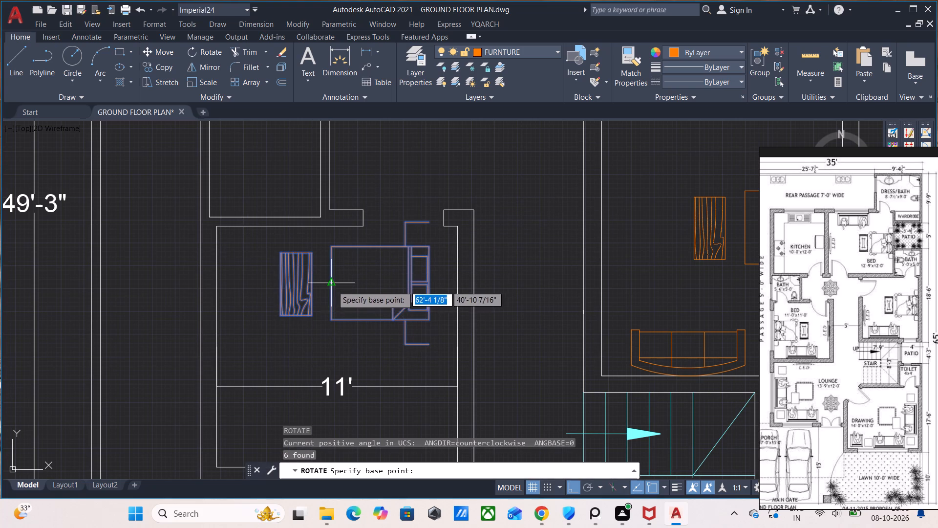
{"action": "left_click", "coordinate": [335, 285]}
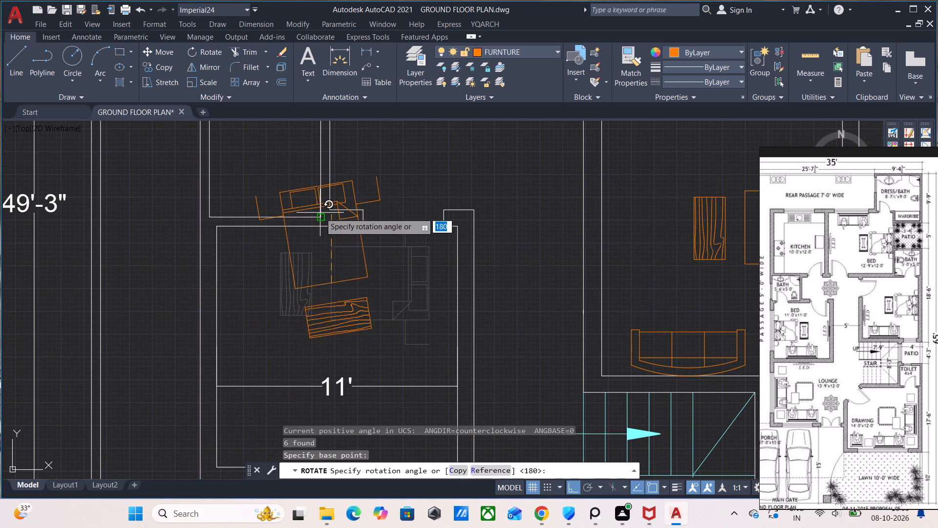
{"action": "left_click", "coordinate": [147, 317]}
Move the rotated bed, bedside tables and wooden table down and left so the headboard sits flush against the bedroom's left wall.
{"action": "left_click_drag", "start_coordinate": [400, 347], "coordinate": [384, 328]}
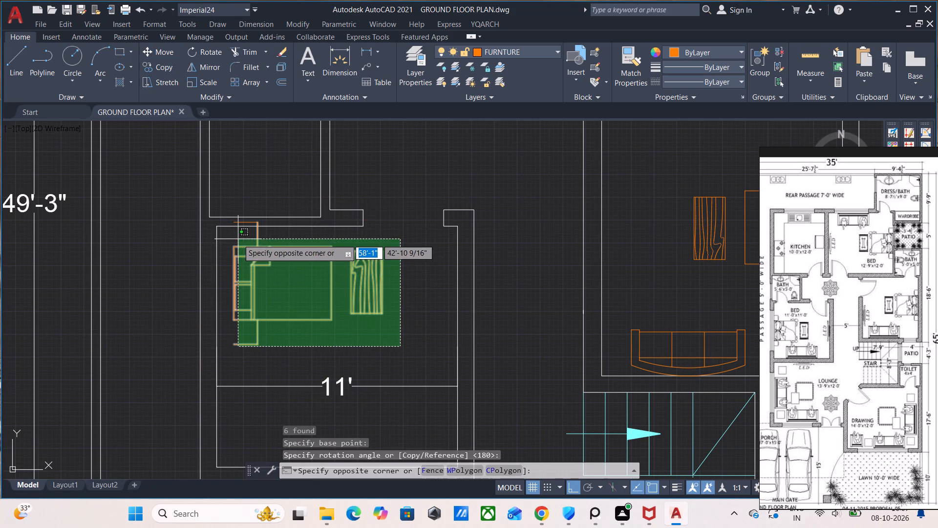
{"action": "left_click", "coordinate": [238, 239]}
{"action": "scroll", "coordinate": [251, 233], "scroll_direction": "up", "scroll_amount": 2}
{"action": "left_click", "coordinate": [249, 203]}
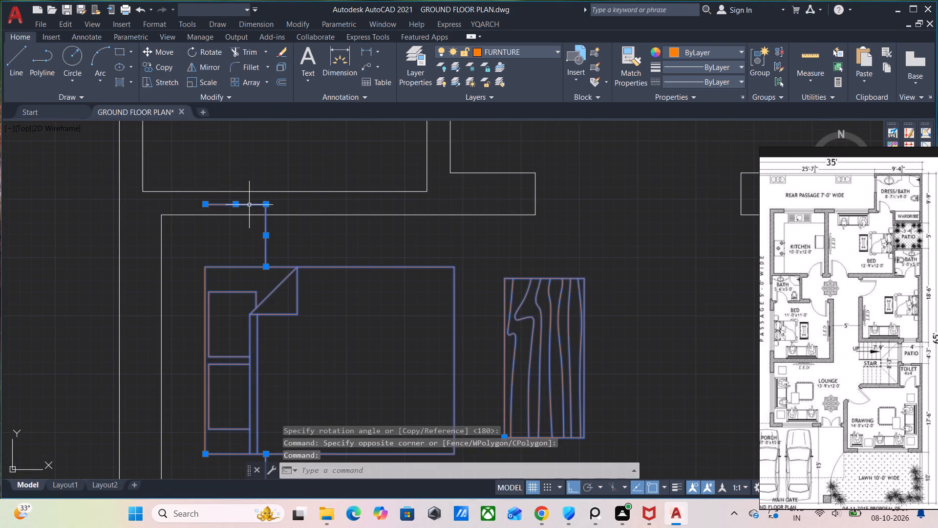
{"action": "scroll", "coordinate": [349, 283], "scroll_direction": "down", "scroll_amount": 1}
{"action": "middle_click_drag", "start_coordinate": [393, 306], "coordinate": [406, 258]}
{"action": "key", "text": "m"}
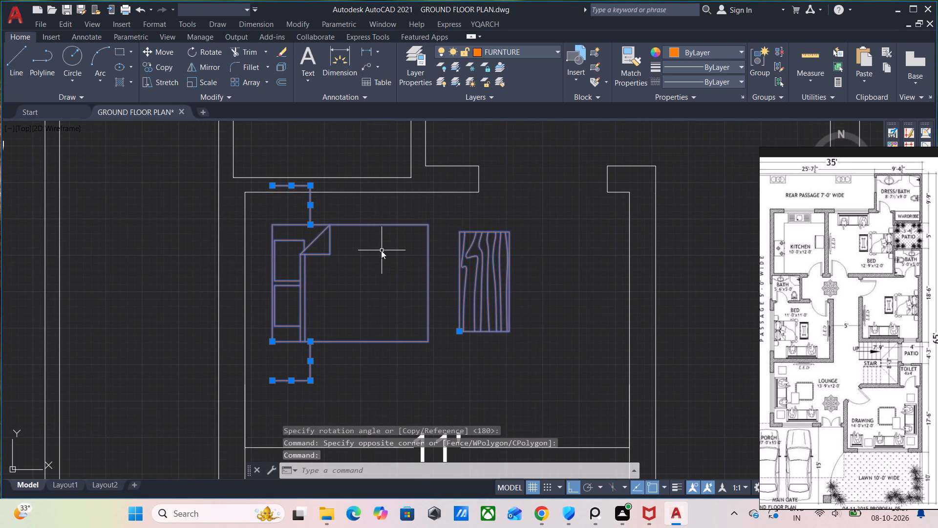
{"action": "key", "text": "Return"}
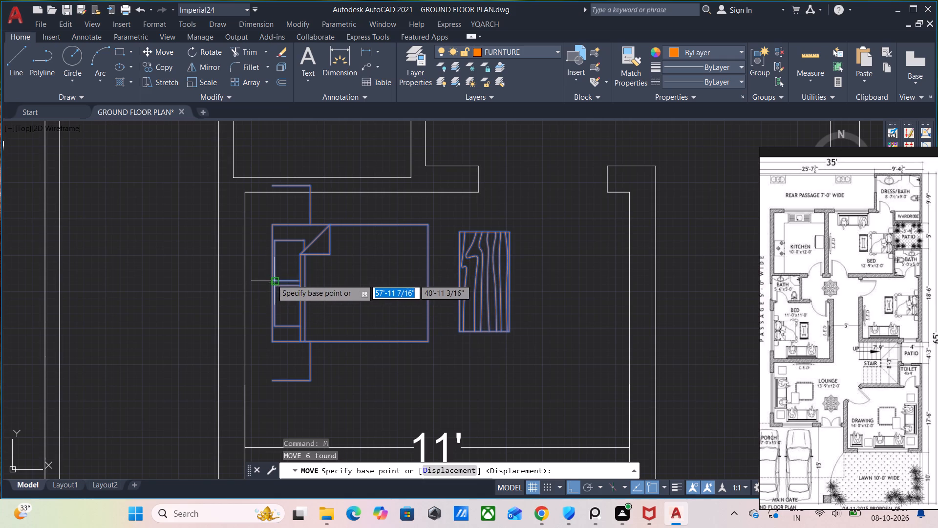
{"action": "left_click", "coordinate": [270, 281]}
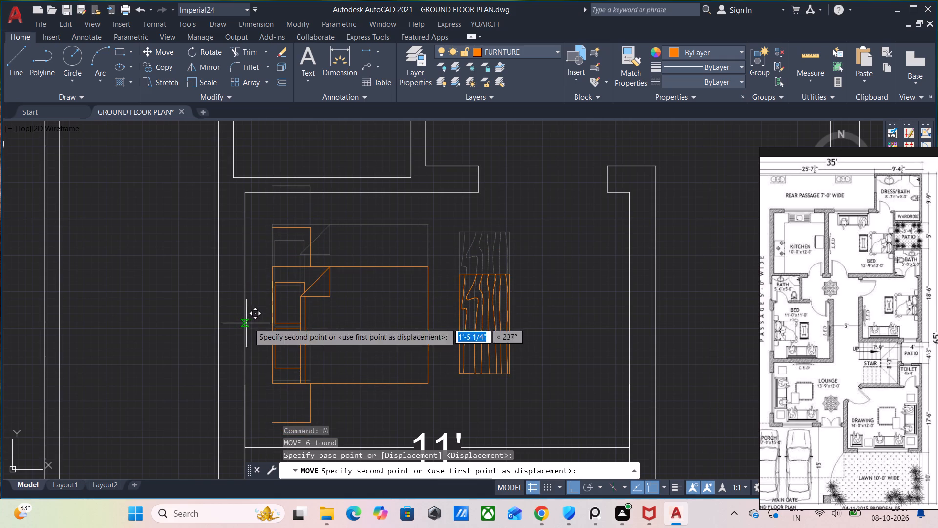
{"action": "left_click", "coordinate": [242, 321]}
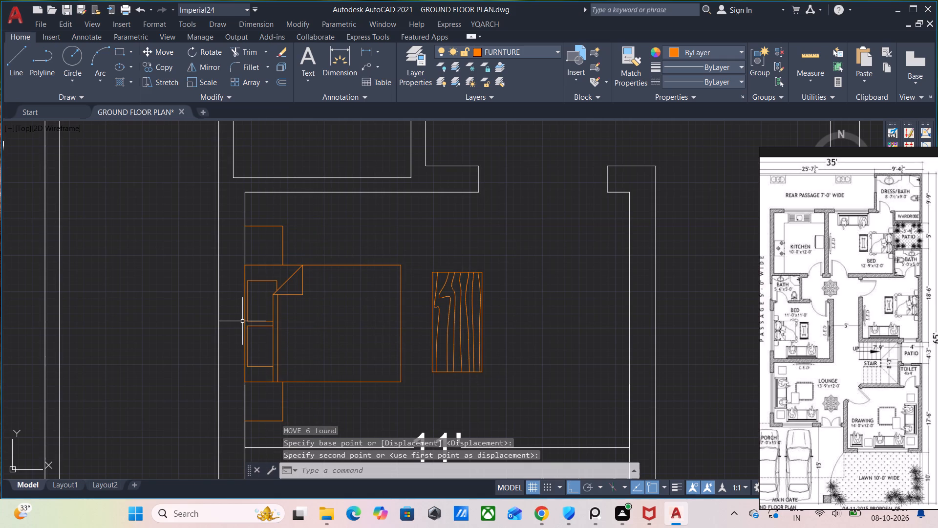
Delete the 11' dimension crossing the left-hand bedroom.
{"action": "scroll", "coordinate": [496, 315], "scroll_direction": "down", "scroll_amount": 2}
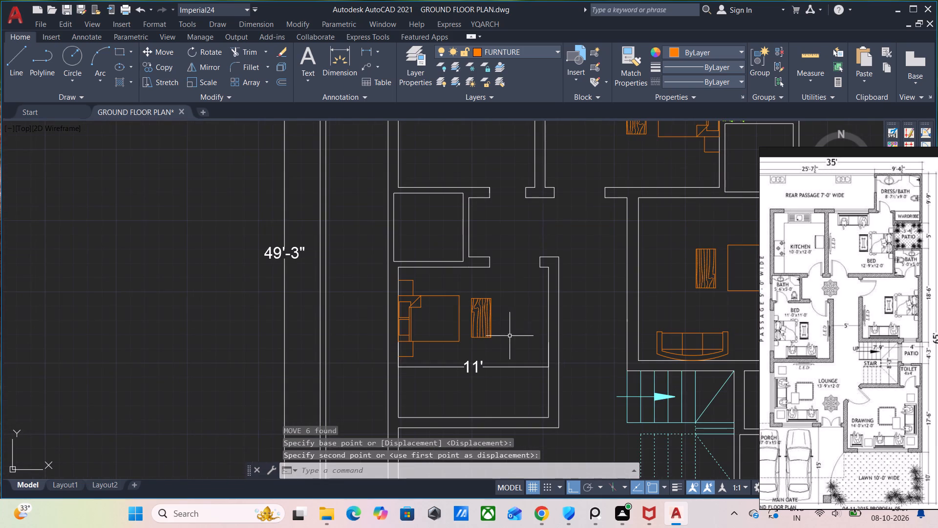
{"action": "middle_click_drag", "start_coordinate": [505, 337], "coordinate": [387, 302]}
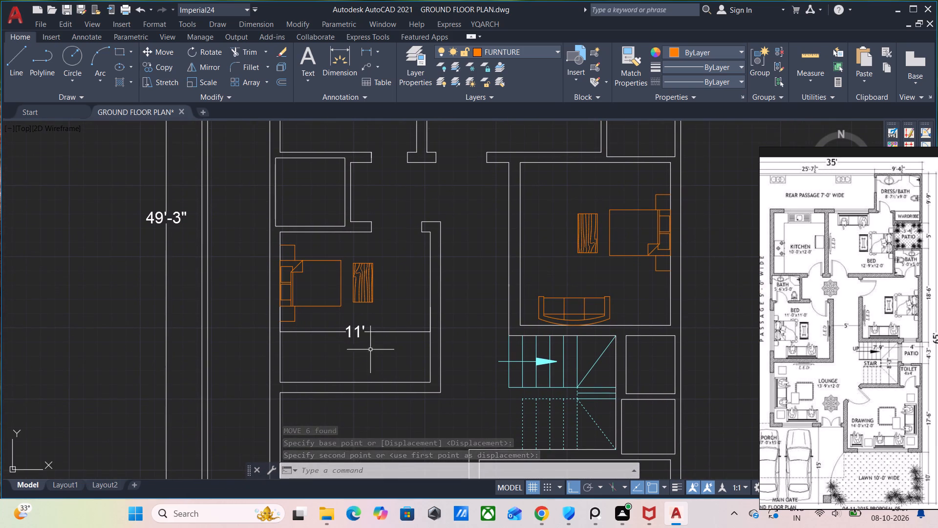
{"action": "left_click_drag", "start_coordinate": [376, 357], "coordinate": [373, 349]}
{"action": "left_click", "coordinate": [347, 326]}
{"action": "key", "text": "Delete"}
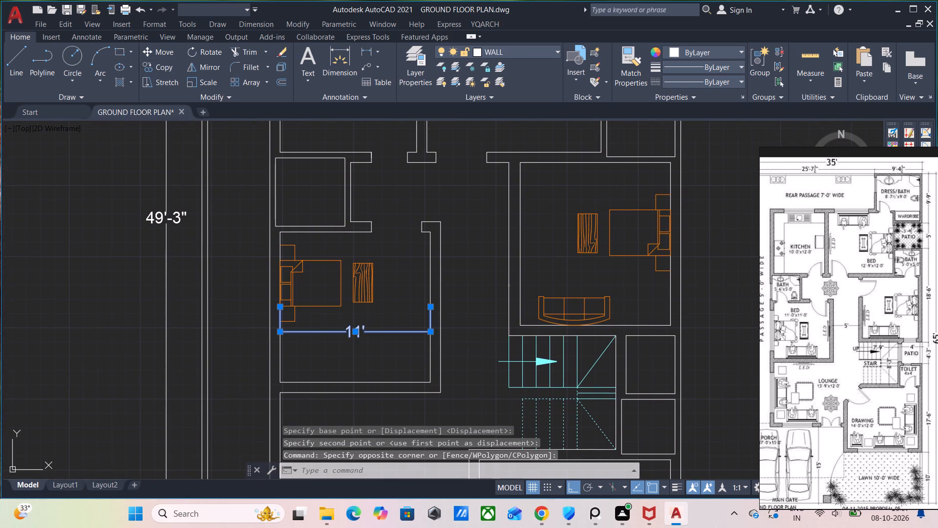
Move the left-hand bedroom's bed, bedside tables and wooden table about 1'-1 7/8" straight down along the wall.
{"action": "scroll", "coordinate": [387, 329], "scroll_direction": "up", "scroll_amount": 1}
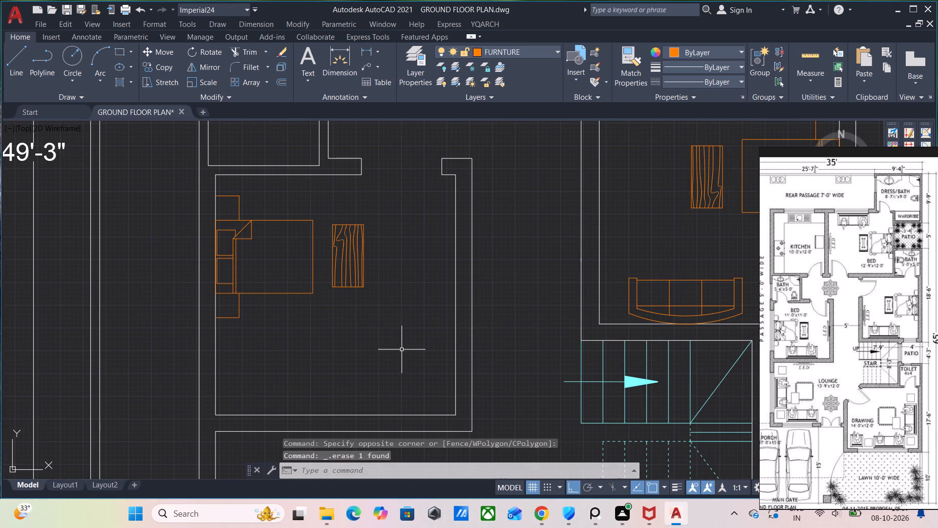
{"action": "left_click", "coordinate": [402, 350]}
{"action": "left_click", "coordinate": [226, 205]}
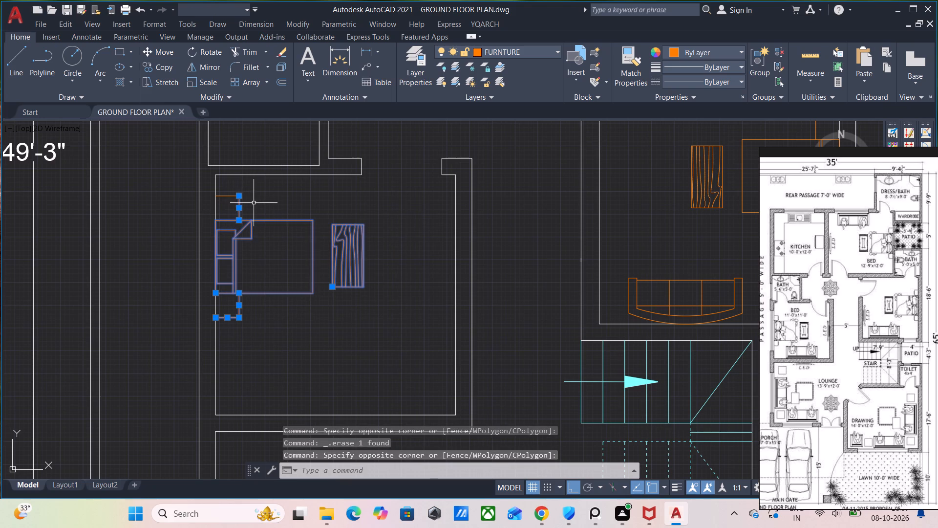
{"action": "left_click_drag", "start_coordinate": [255, 203], "coordinate": [250, 203]}
{"action": "left_click", "coordinate": [225, 192]}
{"action": "key", "text": "m"}
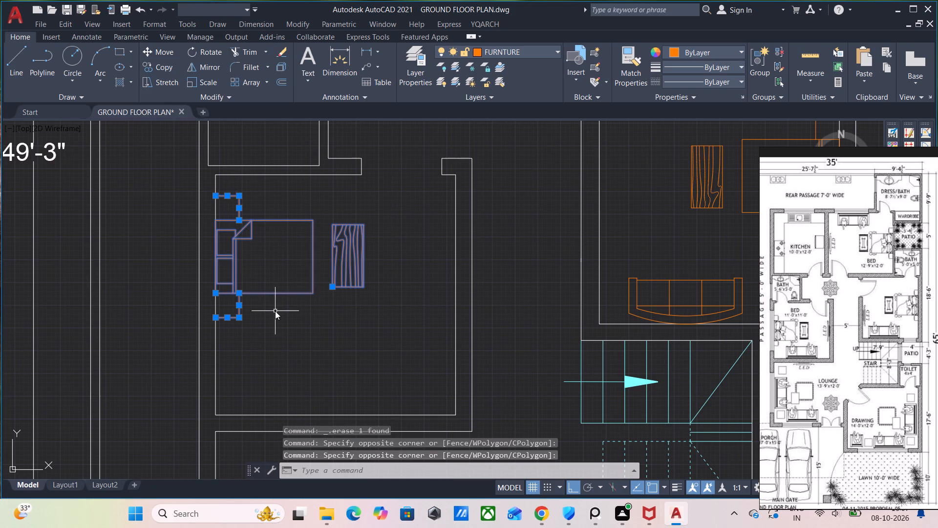
{"action": "key", "text": "Return"}
{"action": "scroll", "coordinate": [222, 327], "scroll_direction": "up", "scroll_amount": 1}
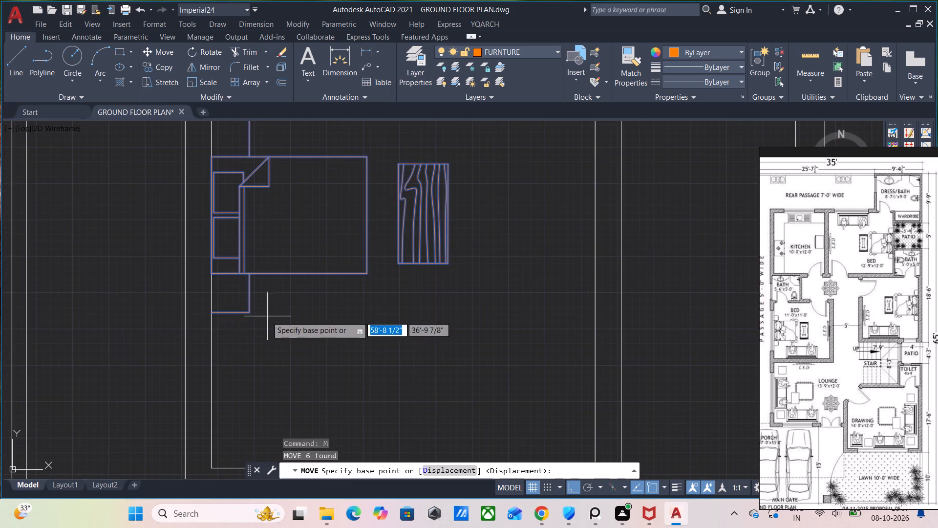
{"action": "left_click", "coordinate": [214, 313]}
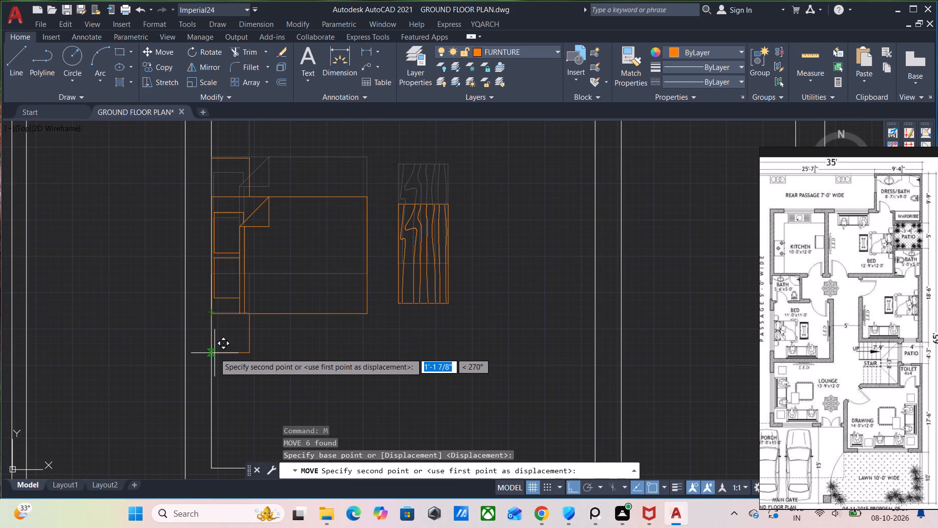
{"action": "left_click", "coordinate": [214, 353]}
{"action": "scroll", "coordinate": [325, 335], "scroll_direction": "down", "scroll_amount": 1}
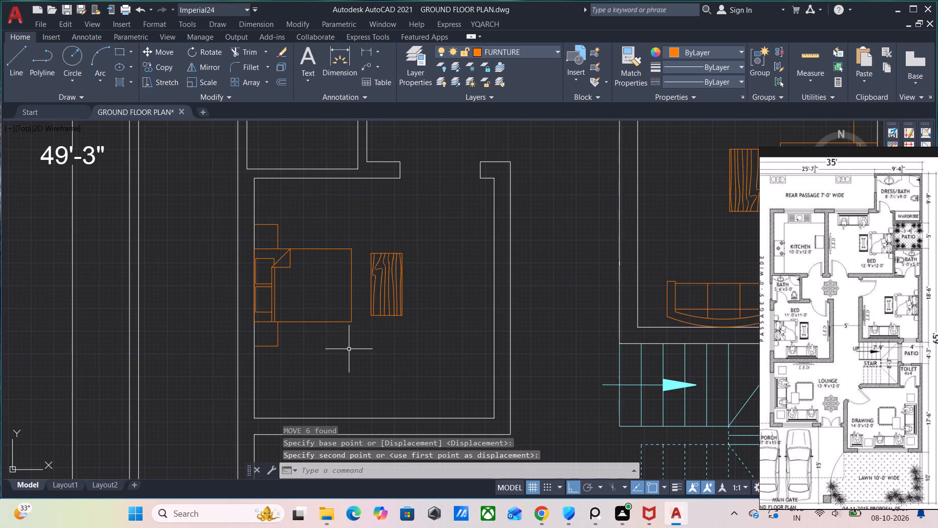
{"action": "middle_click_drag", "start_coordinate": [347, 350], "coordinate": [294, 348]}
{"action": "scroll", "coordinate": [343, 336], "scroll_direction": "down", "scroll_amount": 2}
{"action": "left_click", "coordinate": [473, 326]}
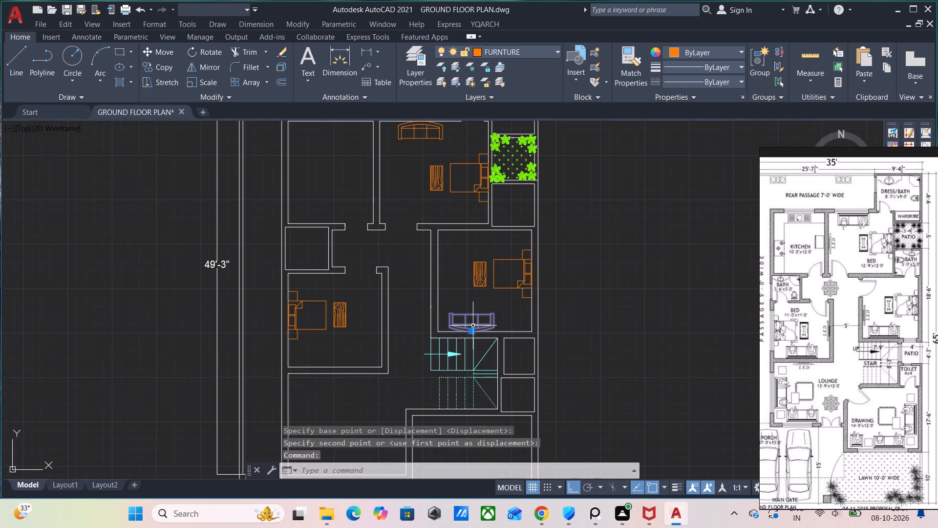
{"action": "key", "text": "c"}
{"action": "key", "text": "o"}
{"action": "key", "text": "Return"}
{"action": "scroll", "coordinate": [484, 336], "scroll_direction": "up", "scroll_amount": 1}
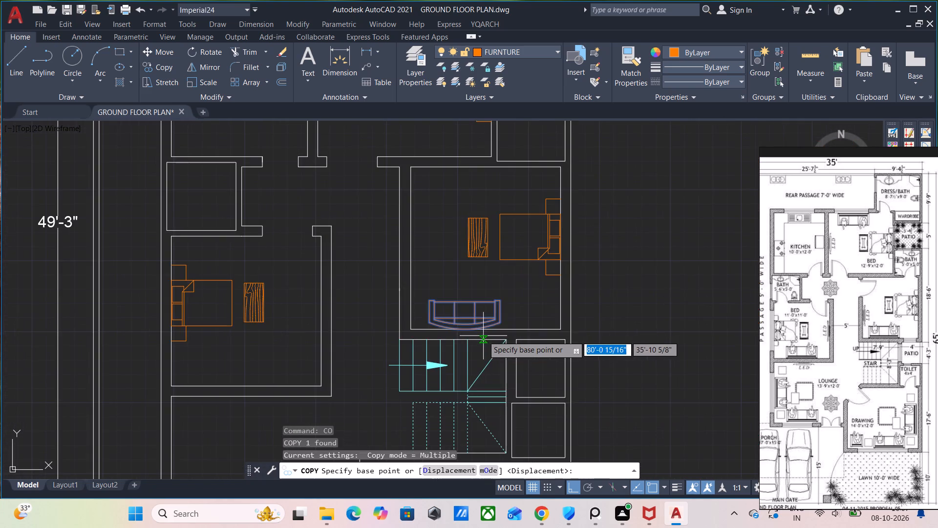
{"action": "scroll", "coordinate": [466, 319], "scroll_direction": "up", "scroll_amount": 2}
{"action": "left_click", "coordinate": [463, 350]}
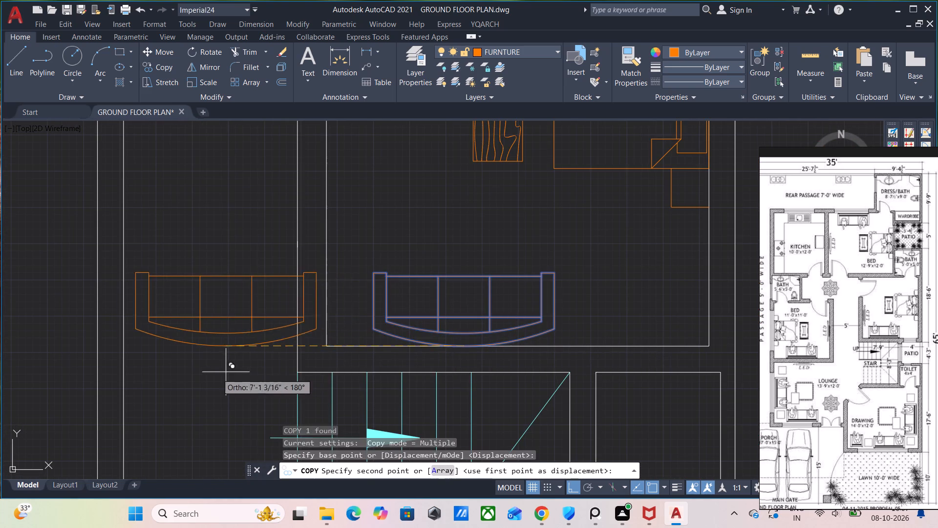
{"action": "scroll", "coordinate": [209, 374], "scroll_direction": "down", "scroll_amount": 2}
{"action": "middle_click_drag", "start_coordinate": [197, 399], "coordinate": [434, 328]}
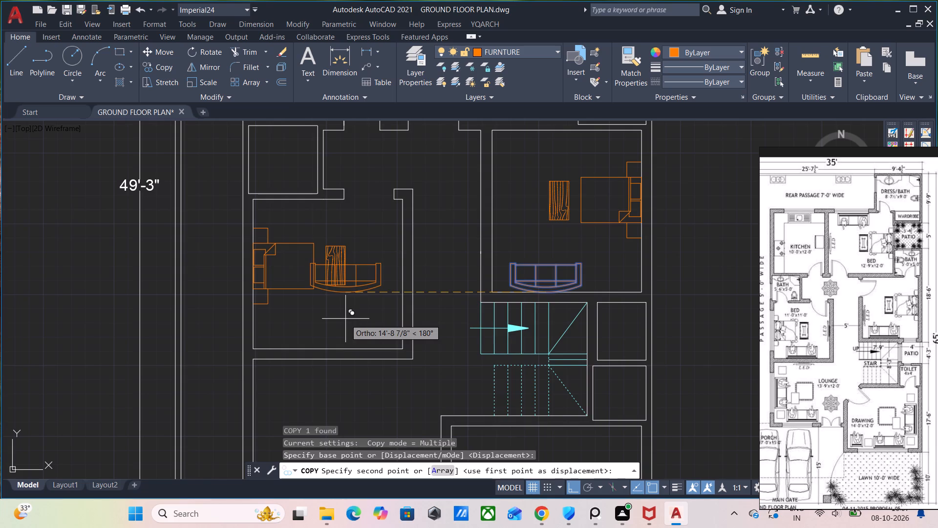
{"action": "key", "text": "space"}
Copy the sofa from the bedroom above the stairs to the left-hand bedroom, with its back midpoint on that room's bottom wall.
{"action": "scroll", "coordinate": [326, 345], "scroll_direction": "up", "scroll_amount": 2}
{"action": "scroll", "coordinate": [608, 301], "scroll_direction": "down", "scroll_amount": 2}
{"action": "middle_click_drag", "start_coordinate": [596, 320], "coordinate": [444, 352]}
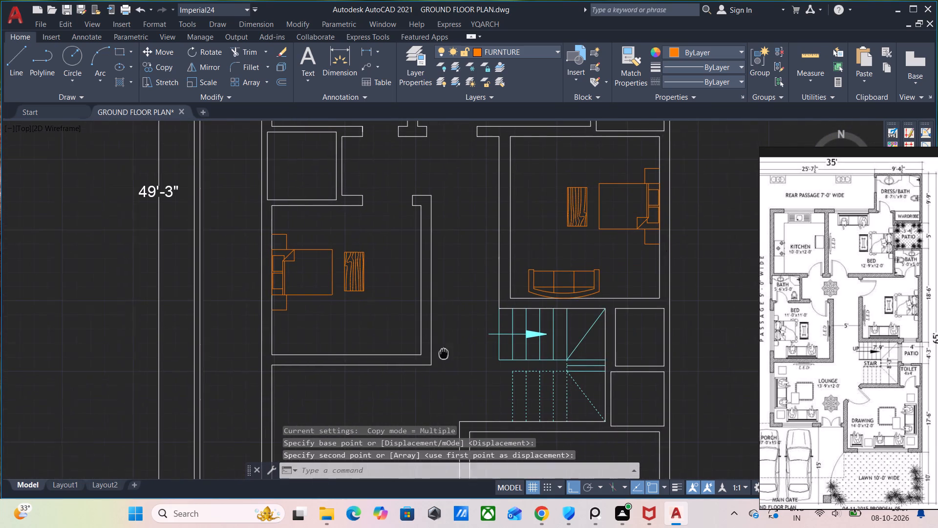
{"action": "middle_click_drag", "start_coordinate": [444, 352], "coordinate": [440, 352]}
{"action": "left_click", "coordinate": [599, 285]}
{"action": "left_click", "coordinate": [585, 284]}
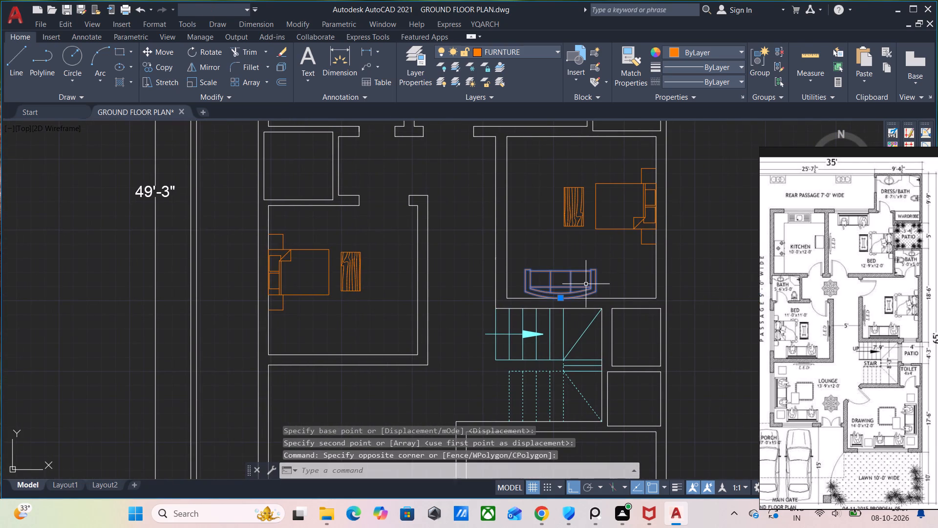
{"action": "type", "text": "CO"}
{"action": "key", "text": "Return"}
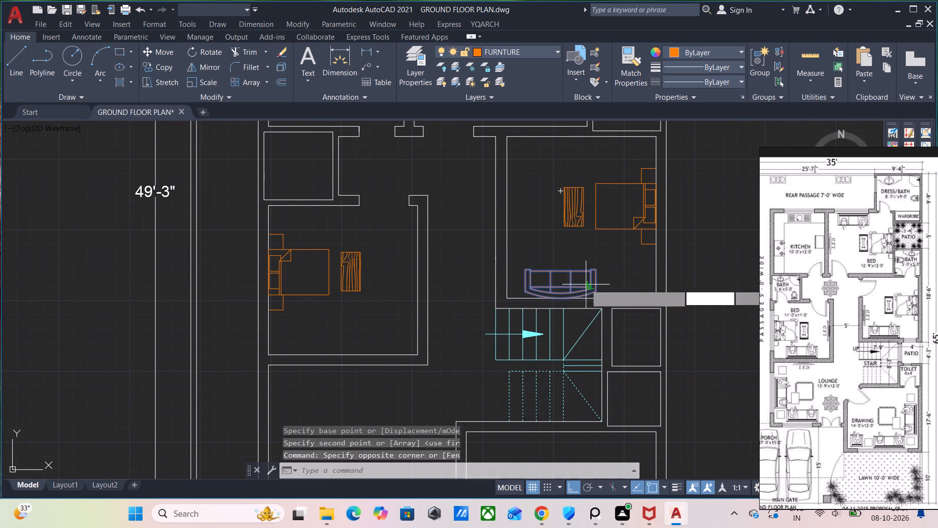
{"action": "left_click", "coordinate": [562, 298]}
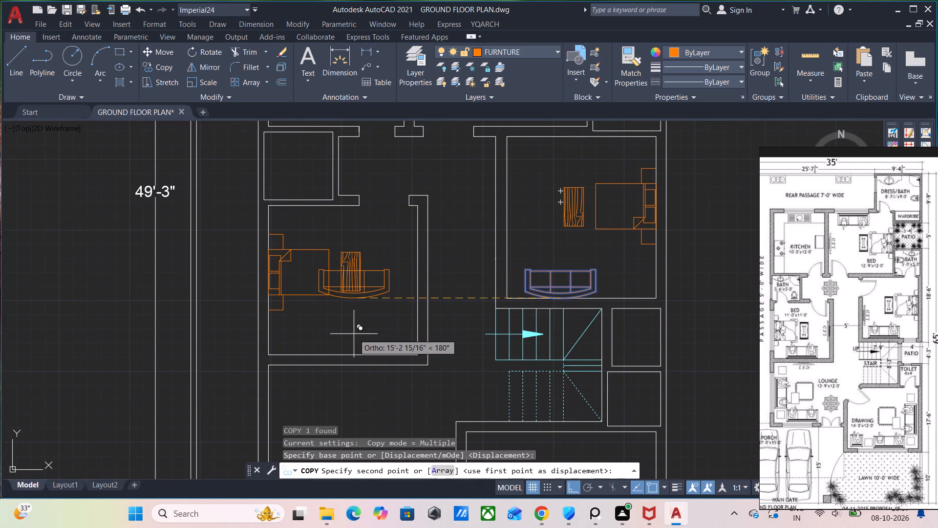
{"action": "key", "text": "F8"}
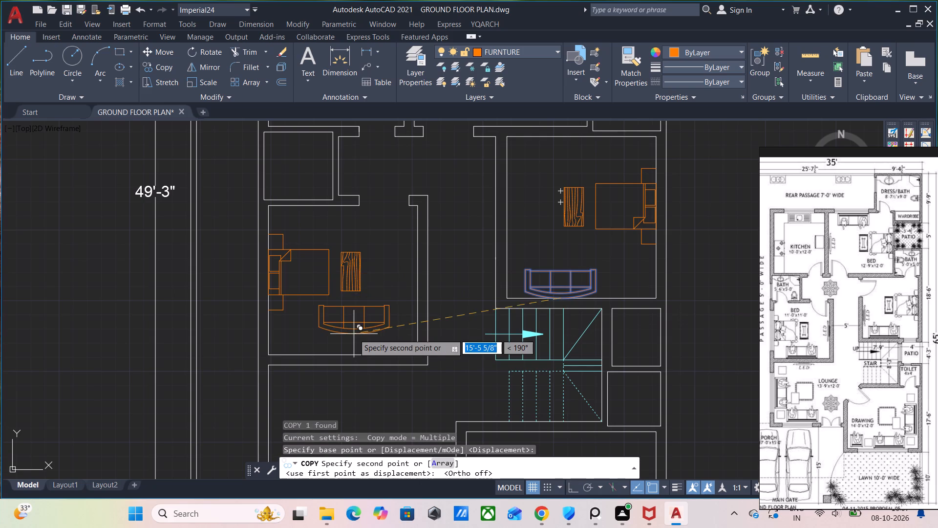
{"action": "scroll", "coordinate": [339, 358], "scroll_direction": "up", "scroll_amount": 2}
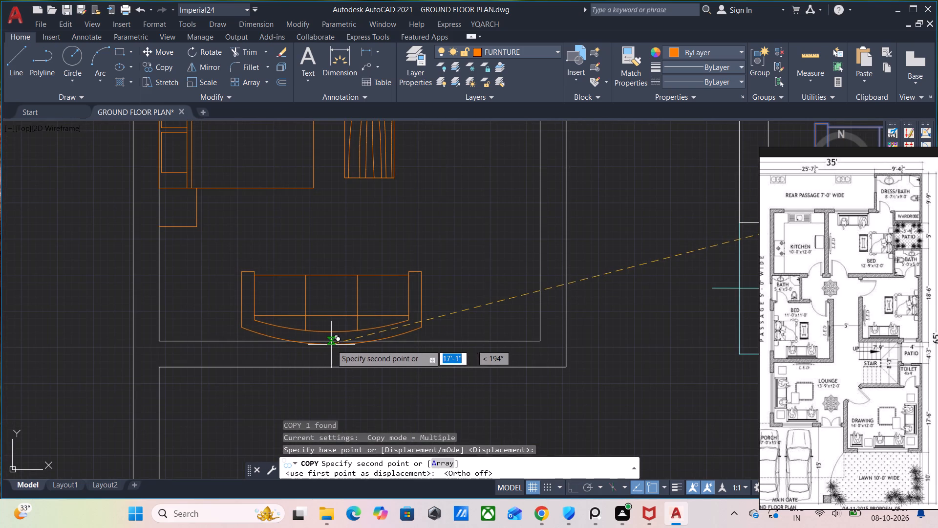
{"action": "left_click", "coordinate": [335, 341]}
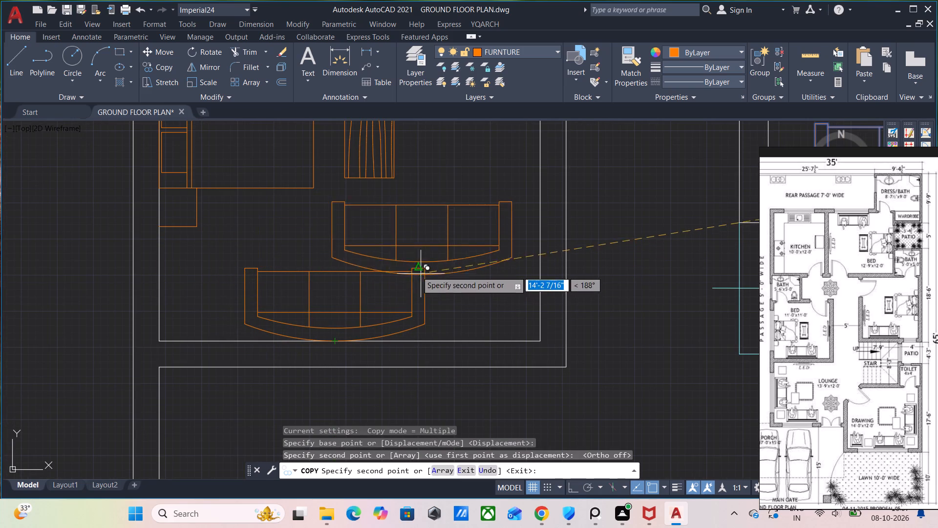
{"action": "key", "text": "Escape"}
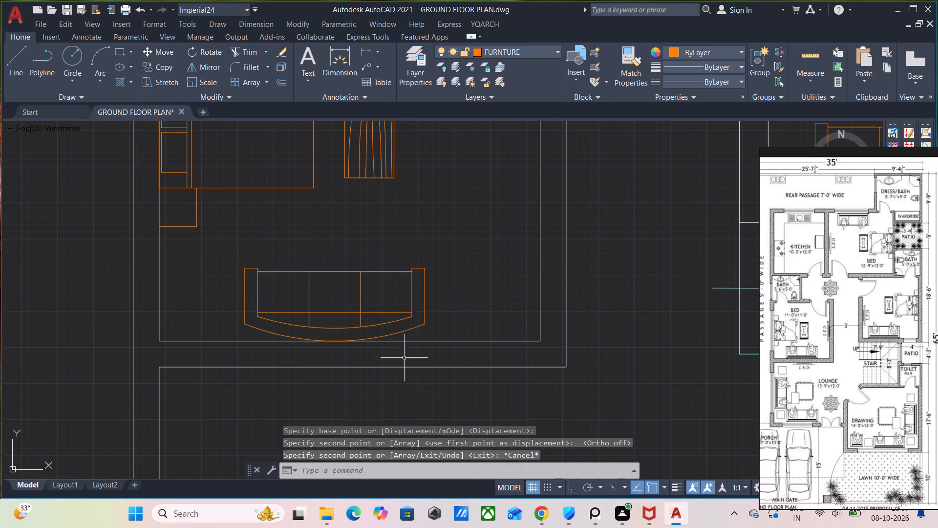
Move the left-hand bedroom's sofa slightly to the right along the bottom wall.
{"action": "left_click", "coordinate": [412, 288]}
{"action": "key", "text": "m"}
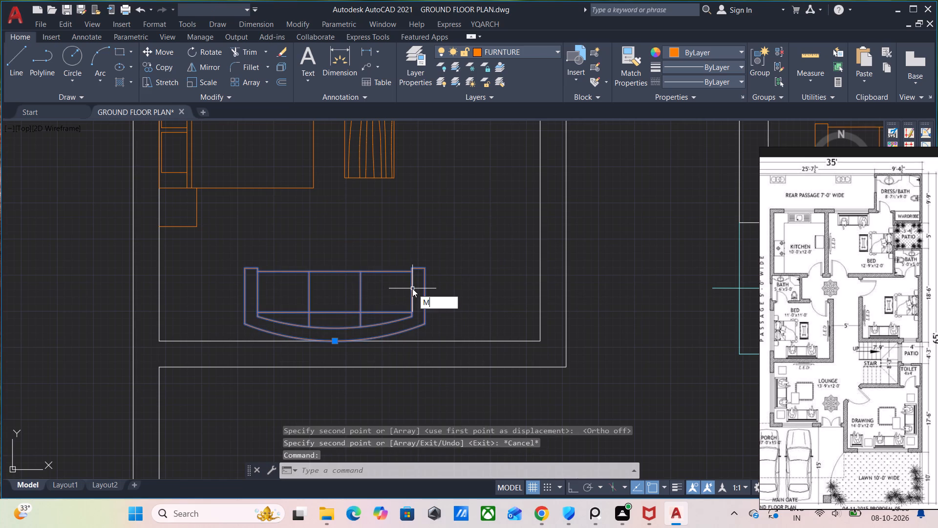
{"action": "key", "text": "Return"}
{"action": "left_click", "coordinate": [333, 342]}
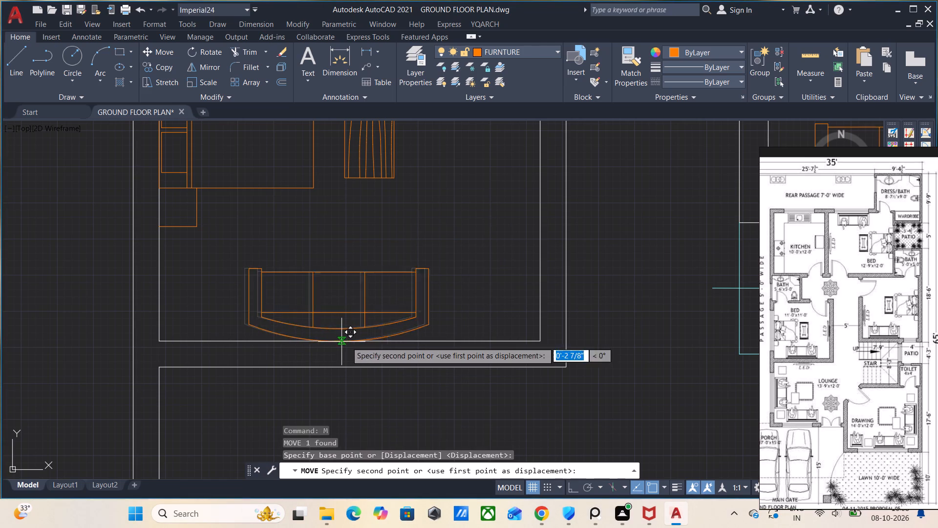
{"action": "left_click", "coordinate": [369, 342]}
{"action": "scroll", "coordinate": [349, 353], "scroll_direction": "down", "scroll_amount": 3}
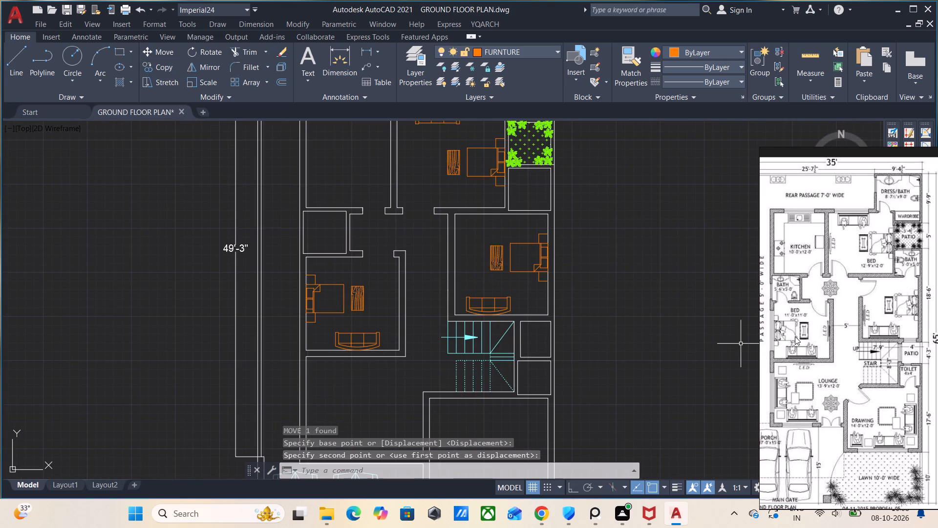
Examine the furniture layout of the lounge and drawing room in the reference floor plan.
{"action": "scroll", "coordinate": [796, 336], "scroll_direction": "down", "scroll_amount": 1}
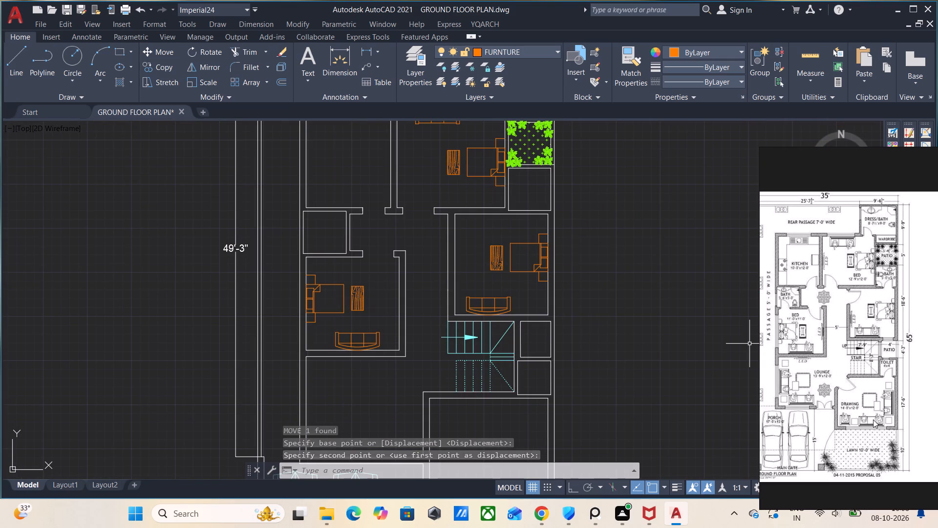
{"action": "scroll", "coordinate": [827, 375], "scroll_direction": "up", "scroll_amount": 1}
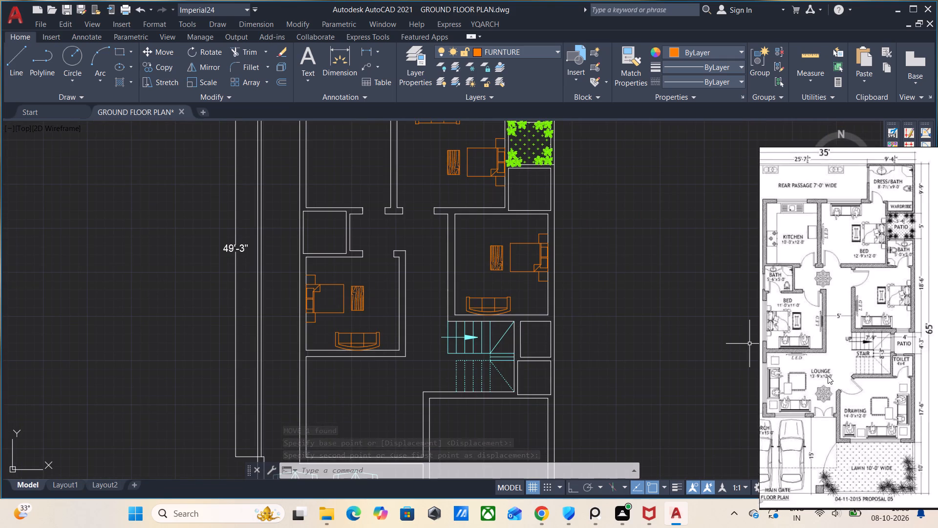
{"action": "scroll", "coordinate": [828, 375], "scroll_direction": "up", "scroll_amount": 1}
{"action": "scroll", "coordinate": [892, 358], "scroll_direction": "down", "scroll_amount": 1}
{"action": "middle_click_drag", "start_coordinate": [895, 380], "coordinate": [853, 378]}
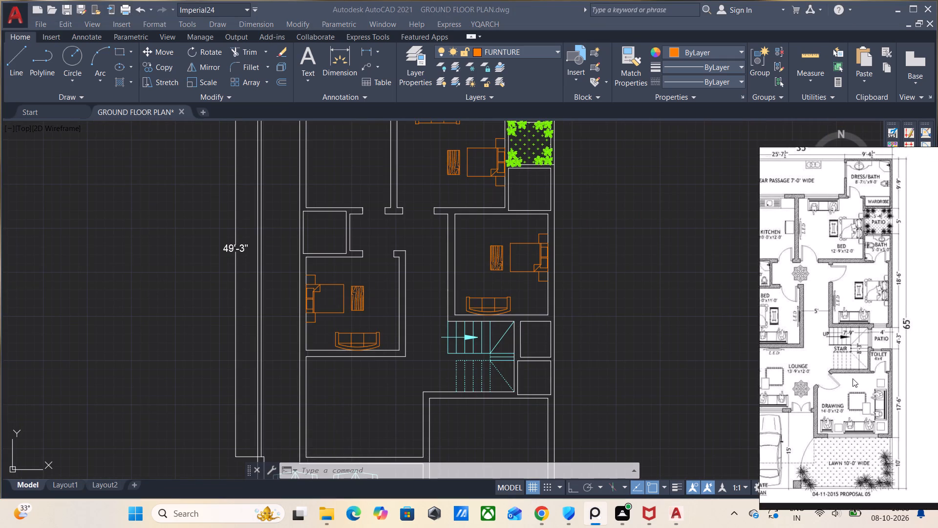
{"action": "middle_click_drag", "start_coordinate": [853, 378], "coordinate": [840, 376]}
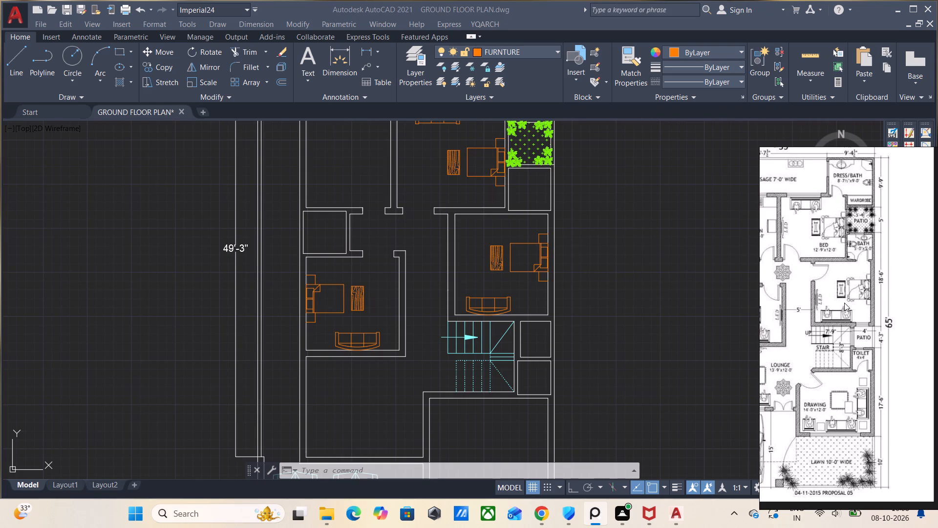
{"action": "scroll", "coordinate": [841, 314], "scroll_direction": "down", "scroll_amount": 1}
{"action": "middle_click_drag", "start_coordinate": [829, 385], "coordinate": [859, 384]}
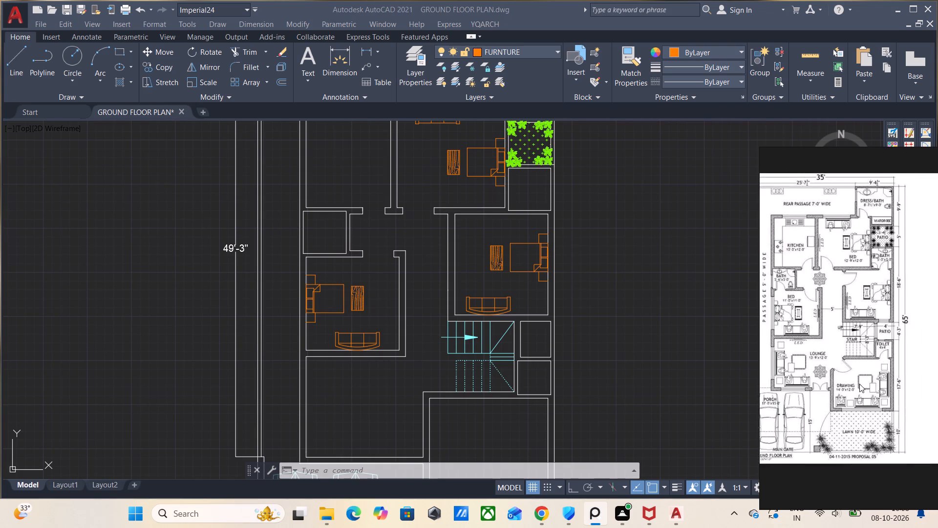
{"action": "middle_click_drag", "start_coordinate": [859, 384], "coordinate": [883, 383]}
{"action": "scroll", "coordinate": [839, 335], "scroll_direction": "up", "scroll_amount": 1}
{"action": "middle_click_drag", "start_coordinate": [824, 411], "coordinate": [815, 396]}
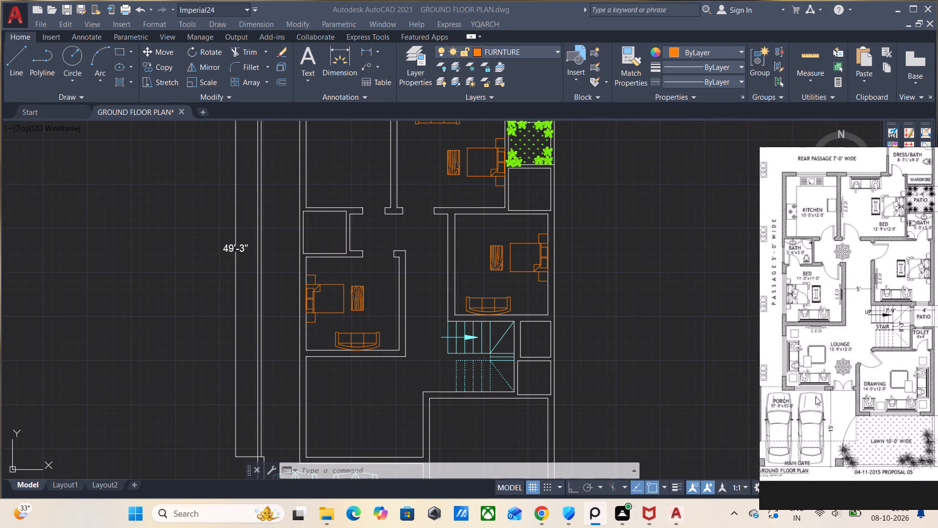
{"action": "middle_click_drag", "start_coordinate": [815, 396], "coordinate": [803, 346]}
{"action": "scroll", "coordinate": [854, 348], "scroll_direction": "up", "scroll_amount": 2}
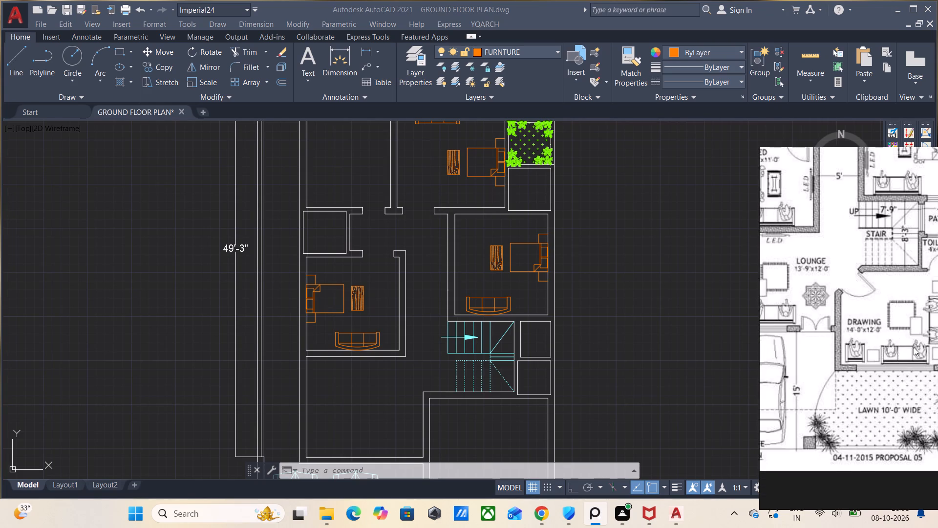
{"action": "scroll", "coordinate": [935, 350], "scroll_direction": "up", "scroll_amount": 1}
{"action": "middle_click_drag", "start_coordinate": [907, 385], "coordinate": [857, 398]}
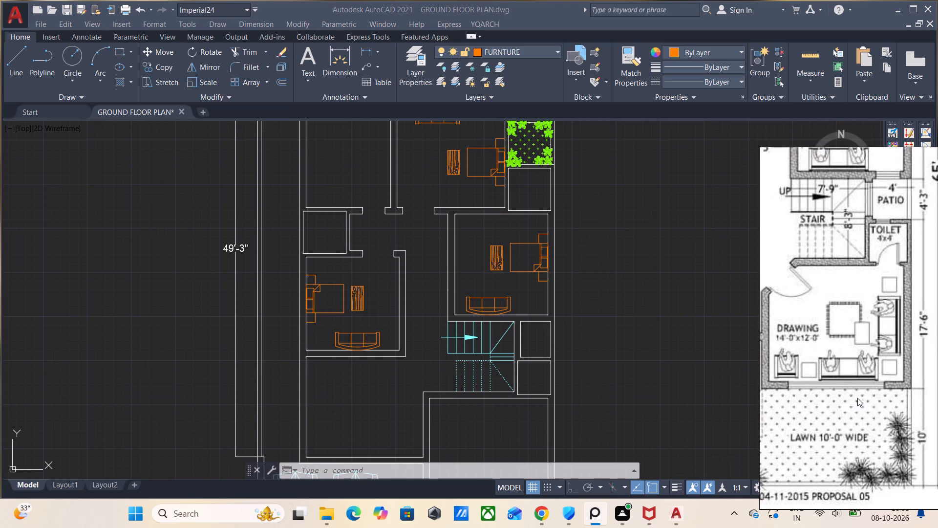
{"action": "middle_click_drag", "start_coordinate": [857, 398], "coordinate": [859, 399]}
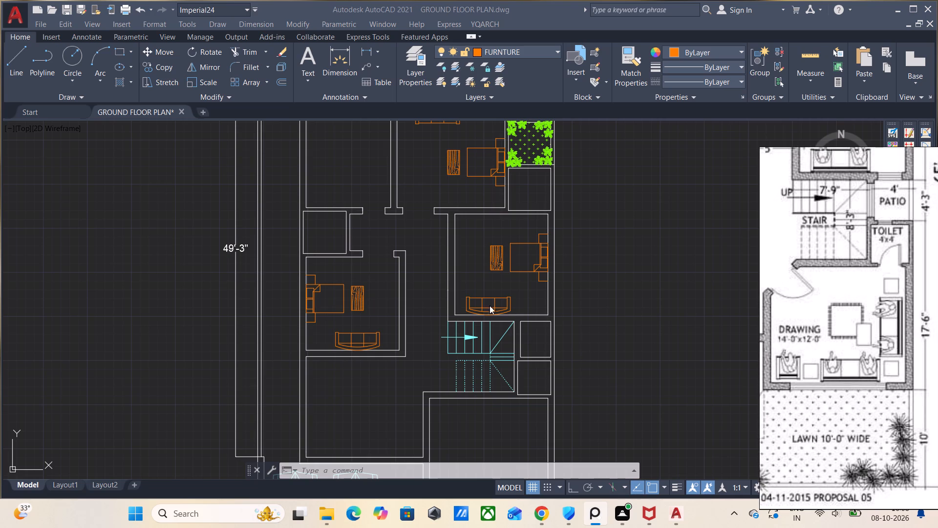
Copy the sofa from the bedroom above the stairs to the drawing room's bottom wall, slightly right of its centre.
{"action": "left_click", "coordinate": [497, 303]}
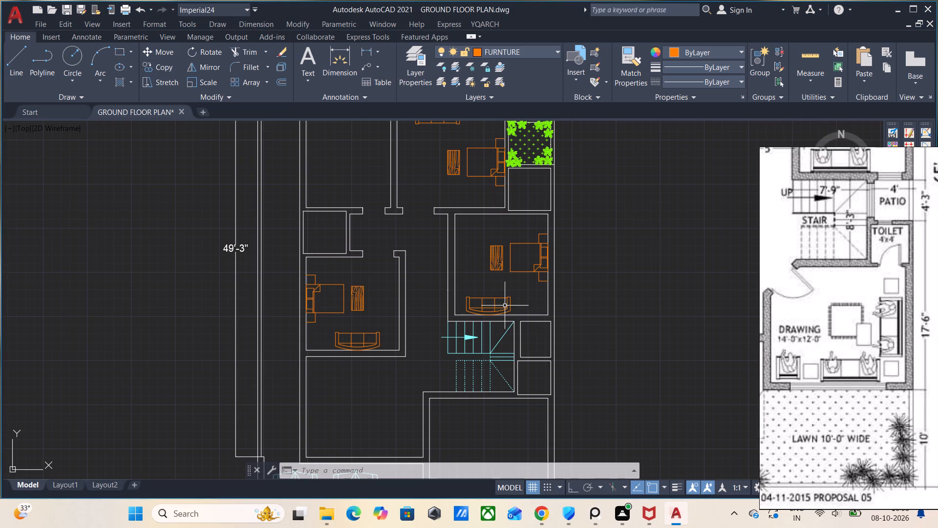
{"action": "left_click", "coordinate": [505, 306]}
{"action": "left_click", "coordinate": [502, 300]}
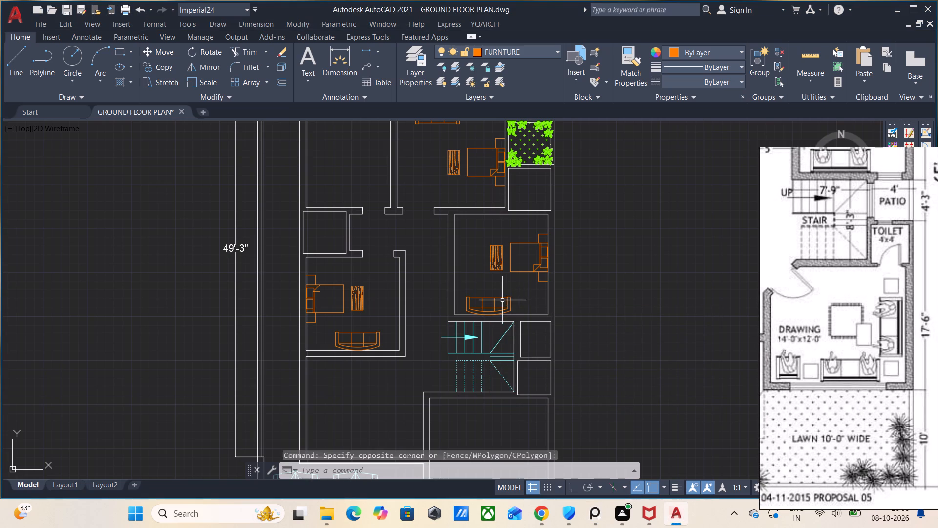
{"action": "left_click", "coordinate": [491, 302]}
{"action": "left_click", "coordinate": [486, 286]}
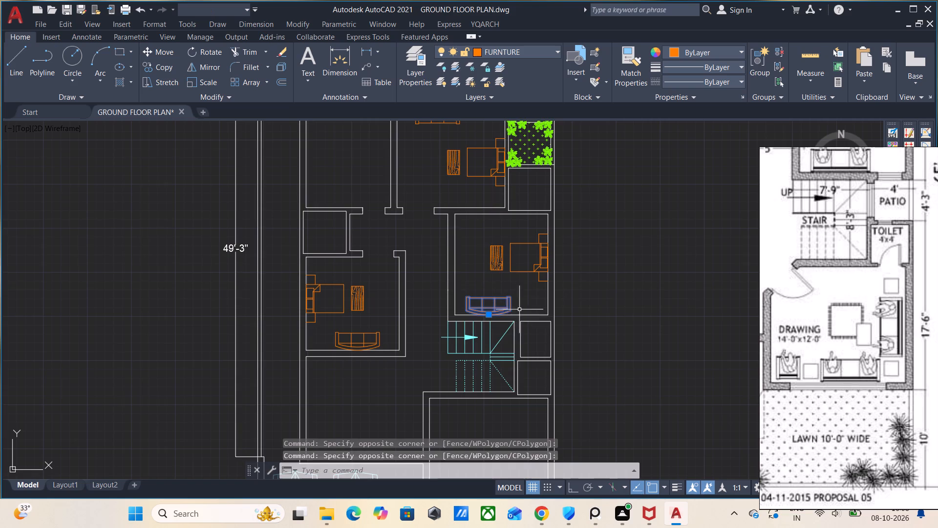
{"action": "middle_click_drag", "start_coordinate": [515, 355], "coordinate": [503, 264]}
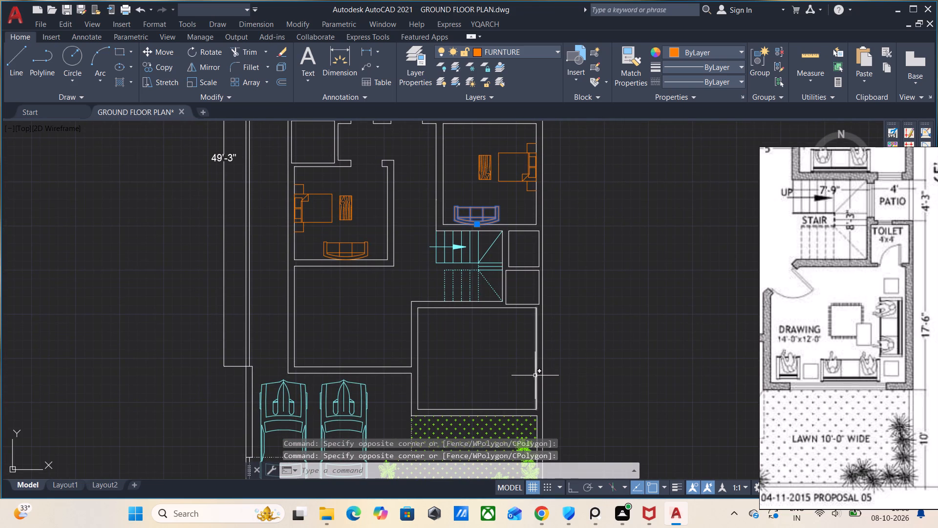
{"action": "key", "text": "c"}
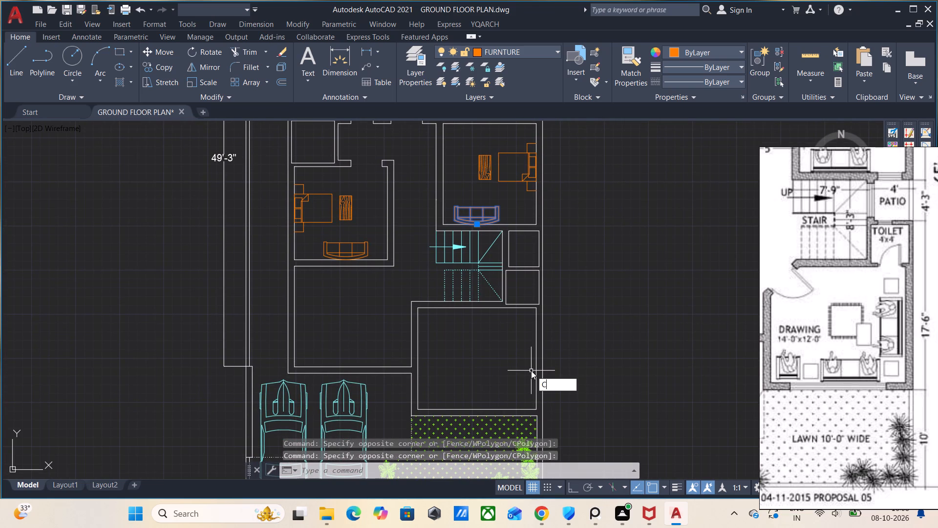
{"action": "key", "text": "o"}
{"action": "key", "text": "Return"}
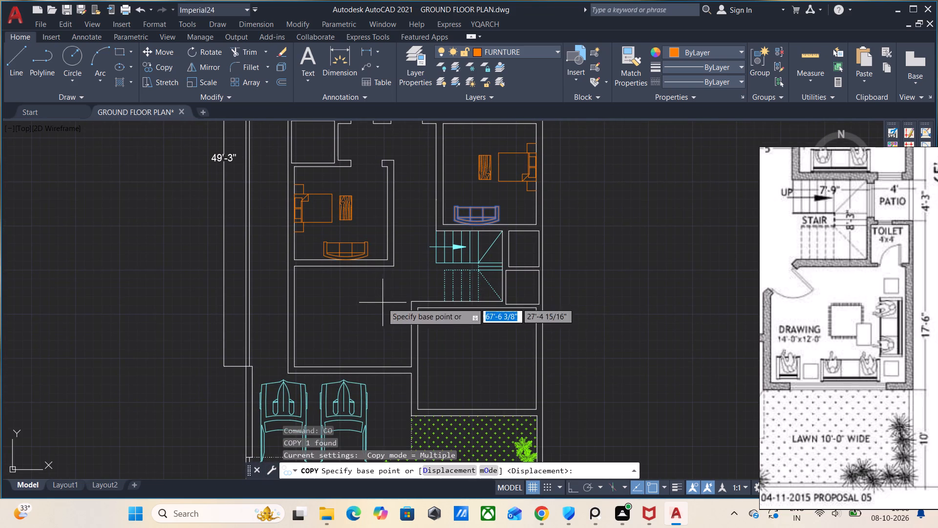
{"action": "left_click", "coordinate": [475, 225]}
{"action": "scroll", "coordinate": [472, 410], "scroll_direction": "up", "scroll_amount": 1}
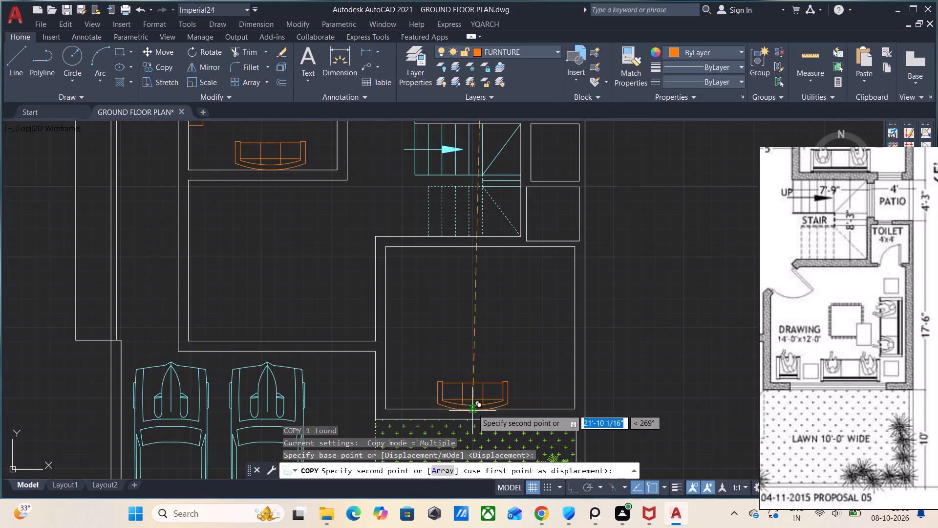
{"action": "scroll", "coordinate": [468, 402], "scroll_direction": "up", "scroll_amount": 1}
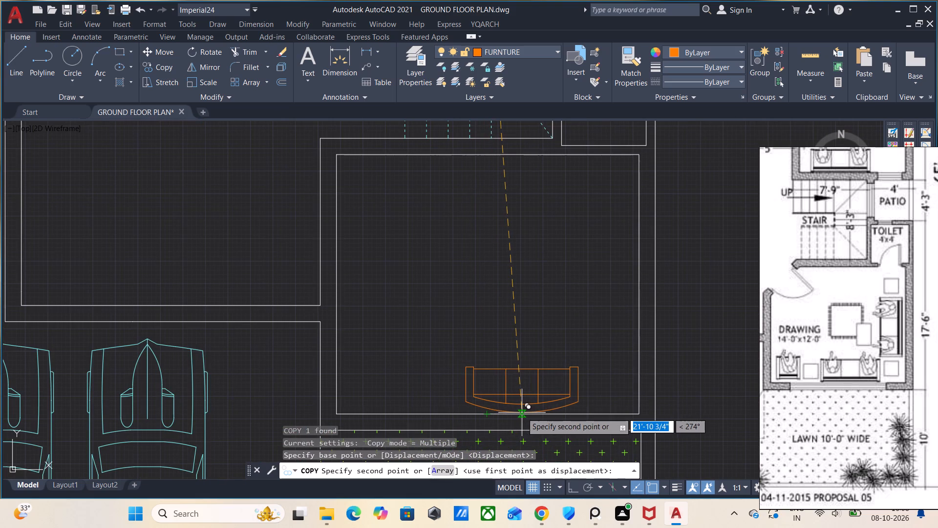
{"action": "left_click", "coordinate": [522, 413]}
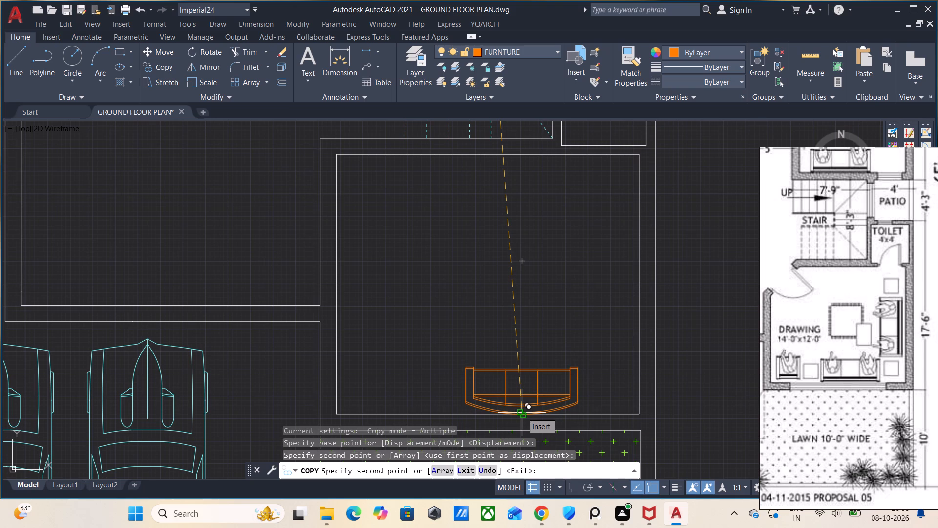
{"action": "key", "text": "Escape"}
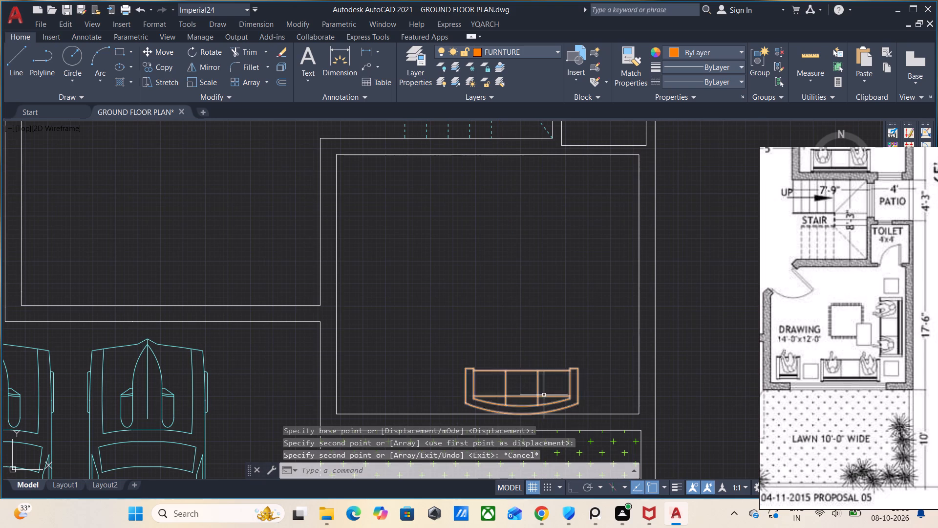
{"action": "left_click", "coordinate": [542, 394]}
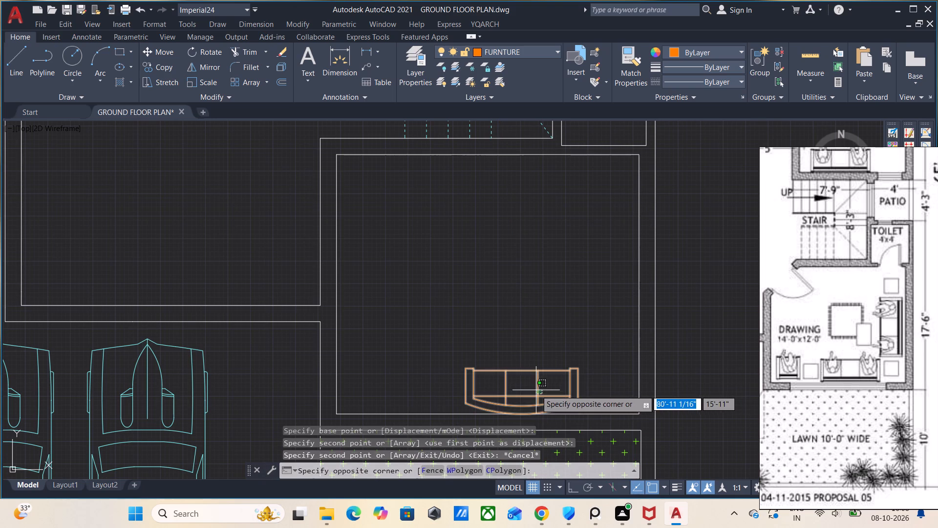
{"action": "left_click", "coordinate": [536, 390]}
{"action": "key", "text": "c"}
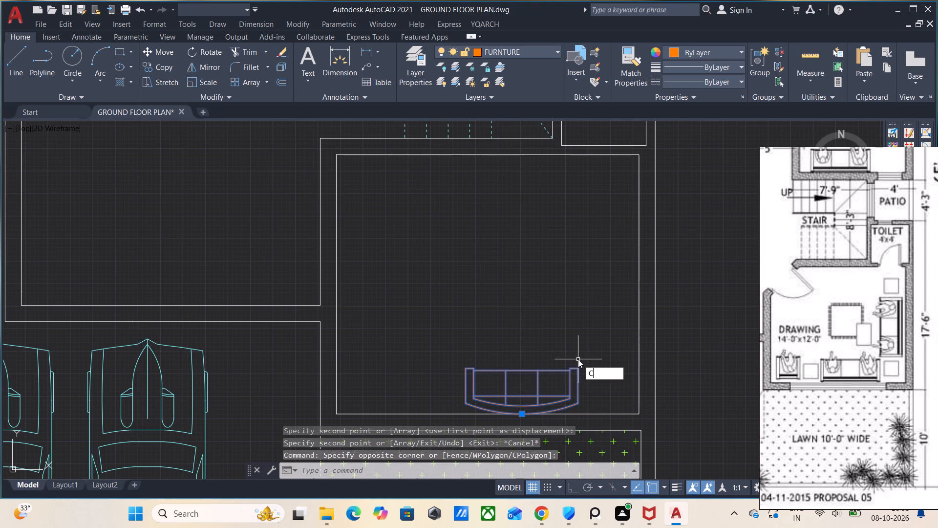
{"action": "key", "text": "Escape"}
Copy the drawing room's bottom-wall sofa to a spot just above it, near the middle of the room.
{"action": "scroll", "coordinate": [572, 328], "scroll_direction": "down", "scroll_amount": 3}
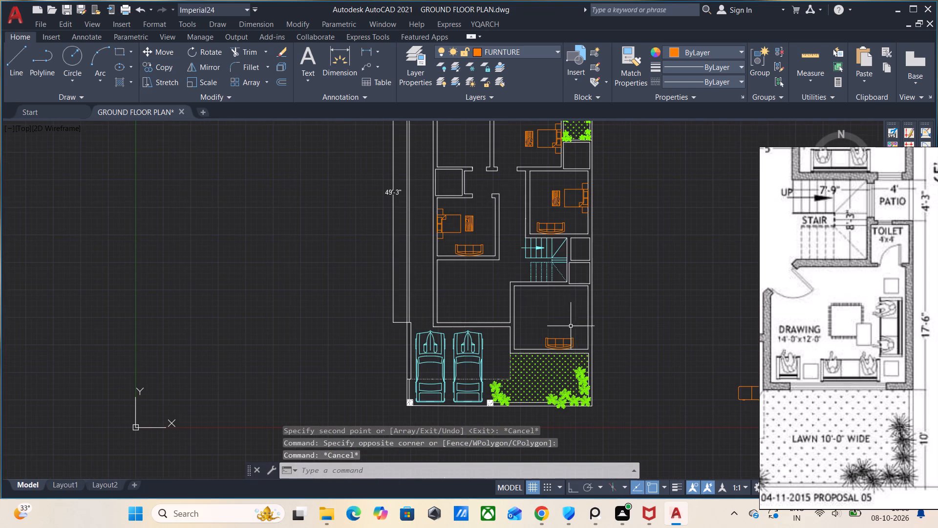
{"action": "middle_click_drag", "start_coordinate": [541, 205], "coordinate": [522, 254]}
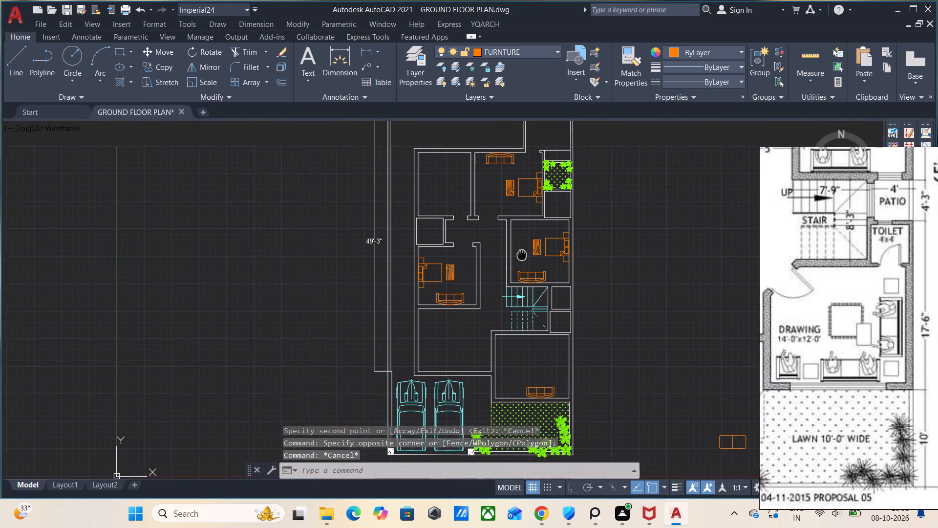
{"action": "middle_click_drag", "start_coordinate": [522, 254], "coordinate": [515, 242]}
{"action": "scroll", "coordinate": [547, 372], "scroll_direction": "up", "scroll_amount": 1}
{"action": "left_click", "coordinate": [539, 385]}
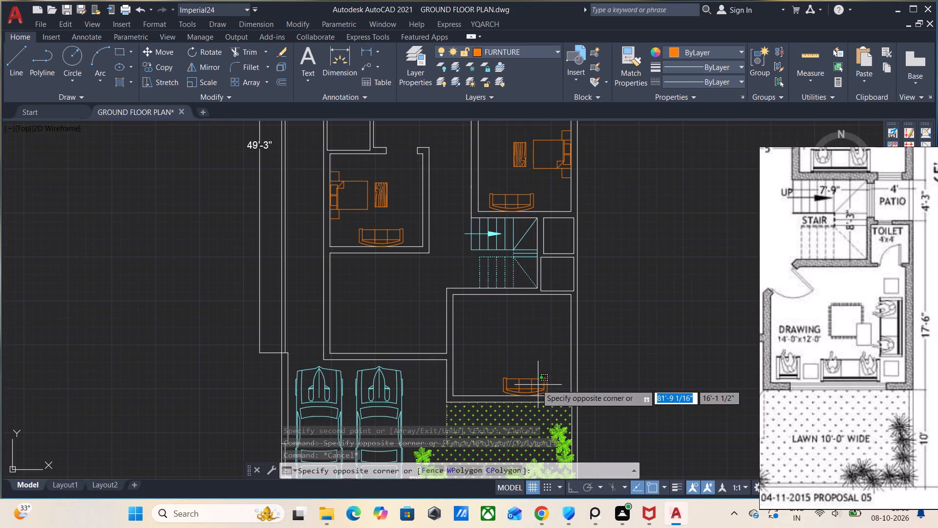
{"action": "left_click", "coordinate": [530, 380]}
{"action": "type", "text": "CO"}
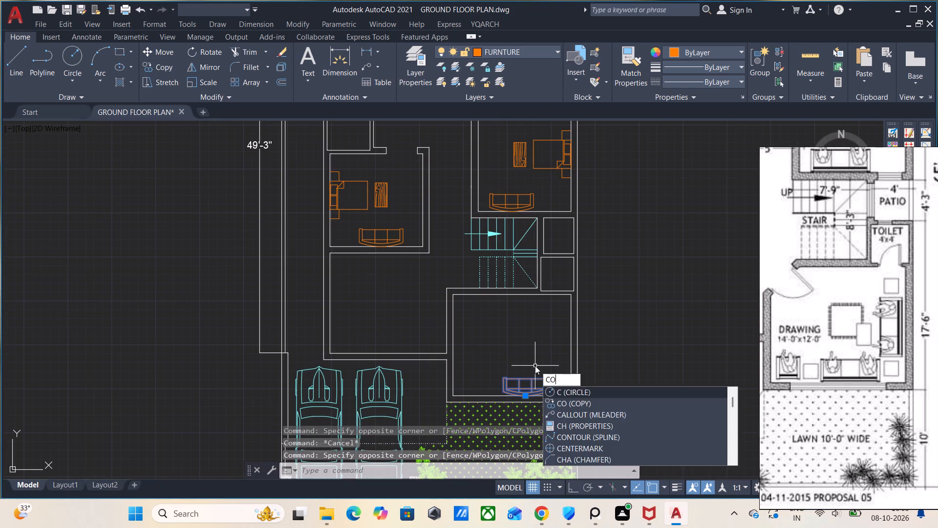
{"action": "key", "text": "Return"}
{"action": "left_click", "coordinate": [526, 396]}
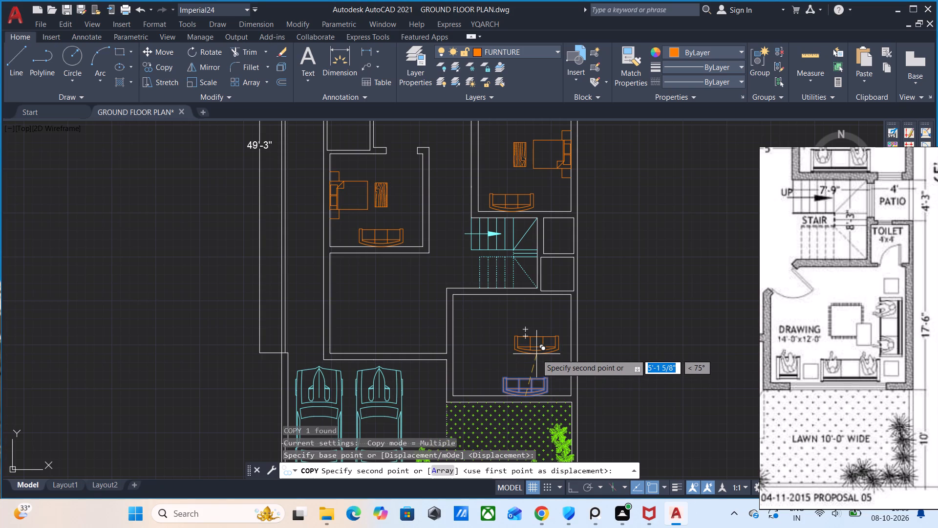
{"action": "right_click_drag", "start_coordinate": [874, 425], "coordinate": [868, 402]}
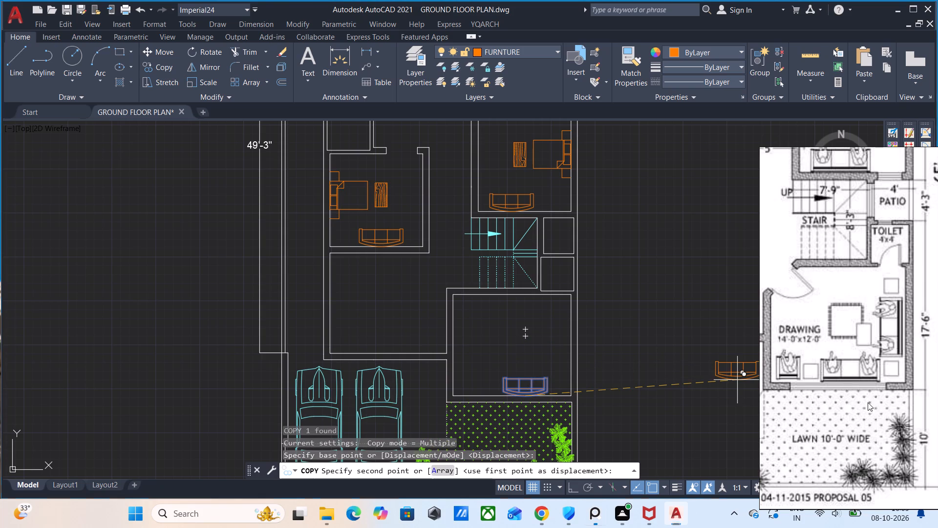
{"action": "right_click_drag", "start_coordinate": [868, 402], "coordinate": [861, 288]}
{"action": "left_click", "coordinate": [530, 349]}
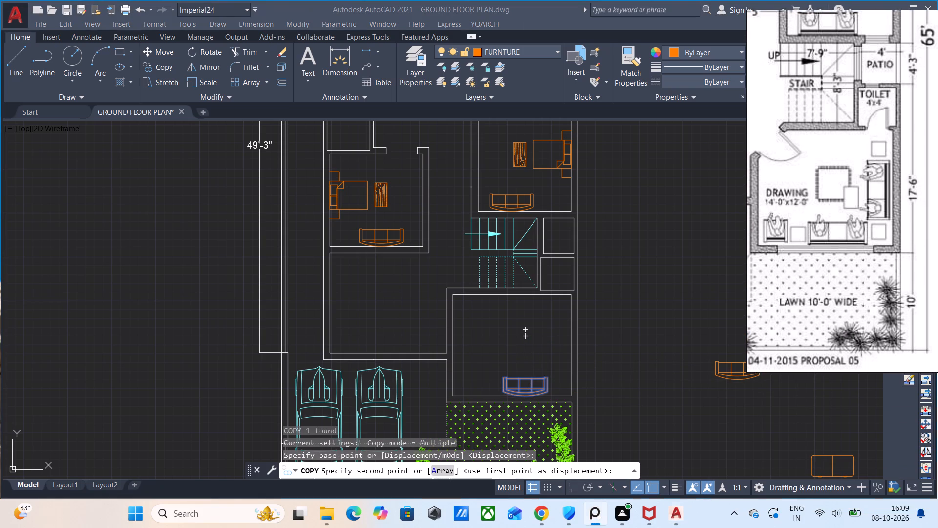
{"action": "left_click", "coordinate": [532, 352]}
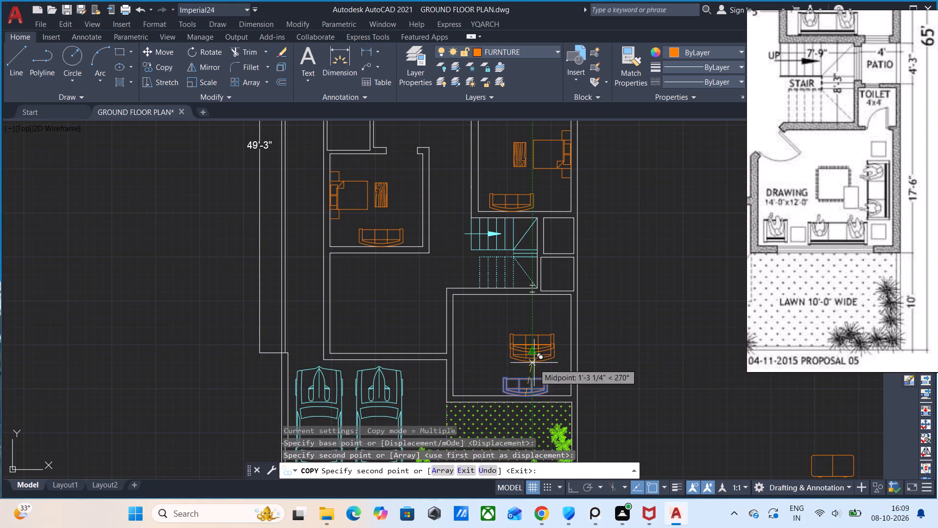
{"action": "key", "text": "Escape"}
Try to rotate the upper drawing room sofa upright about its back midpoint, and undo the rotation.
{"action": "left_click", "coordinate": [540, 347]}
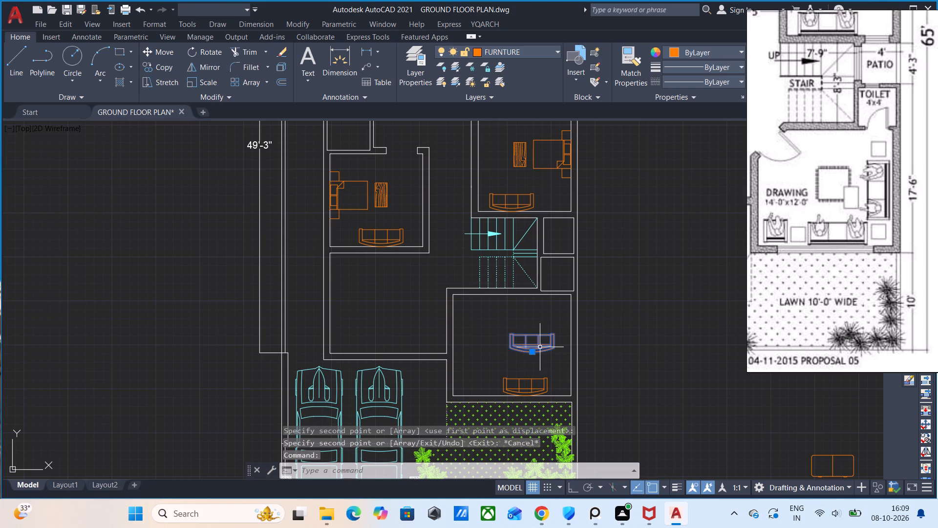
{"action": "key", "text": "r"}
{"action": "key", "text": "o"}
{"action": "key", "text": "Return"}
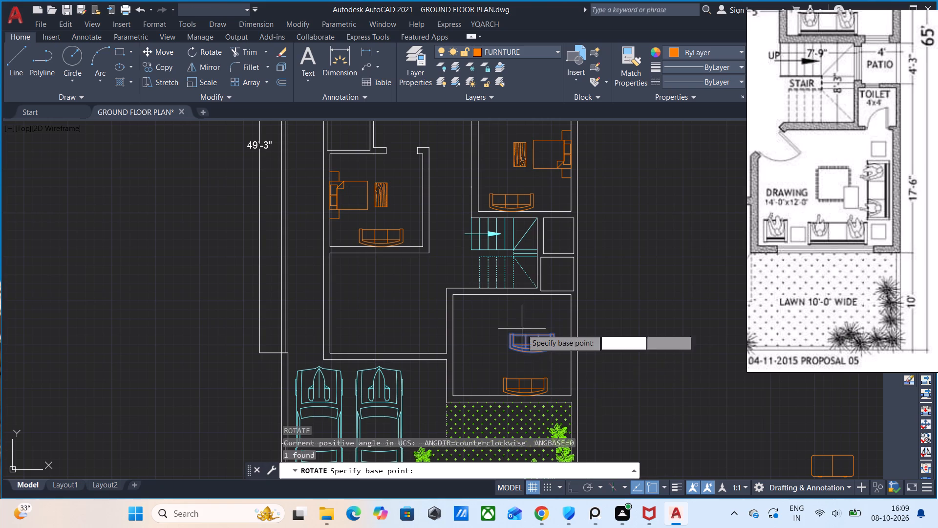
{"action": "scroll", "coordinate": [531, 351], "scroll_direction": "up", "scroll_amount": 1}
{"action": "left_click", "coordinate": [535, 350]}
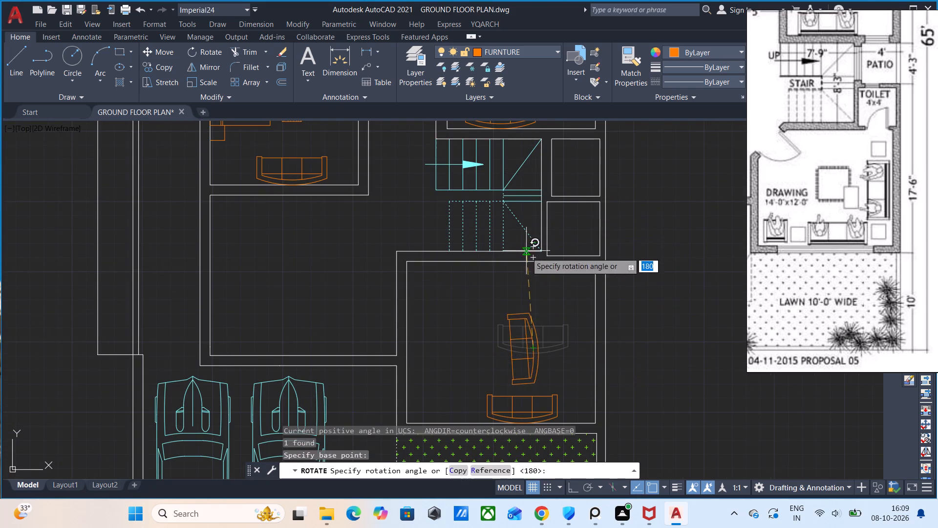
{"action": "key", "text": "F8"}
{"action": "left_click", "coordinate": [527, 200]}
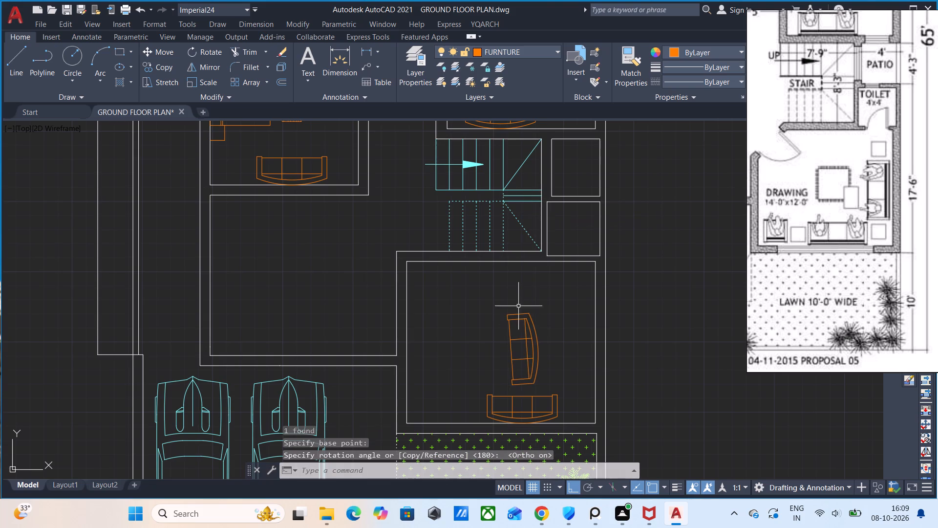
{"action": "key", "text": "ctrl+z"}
Rotate the upper drawing room sofa 90° about its back midpoint, with its back towards the right-hand wall.
{"action": "scroll", "coordinate": [549, 346], "scroll_direction": "up", "scroll_amount": 1}
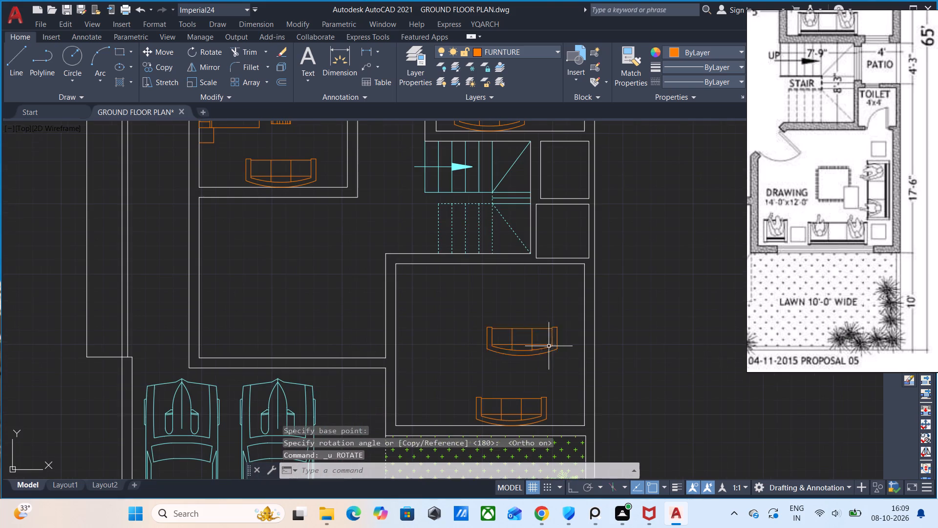
{"action": "left_click", "coordinate": [531, 343]}
{"action": "type", "text": "RO"}
{"action": "key", "text": "Return"}
{"action": "left_click", "coordinate": [527, 361]}
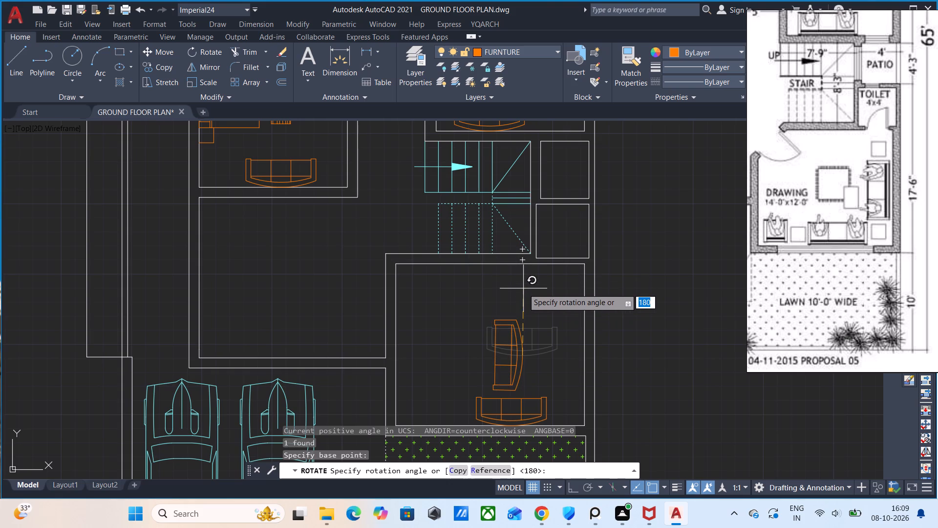
{"action": "key", "text": "F8"}
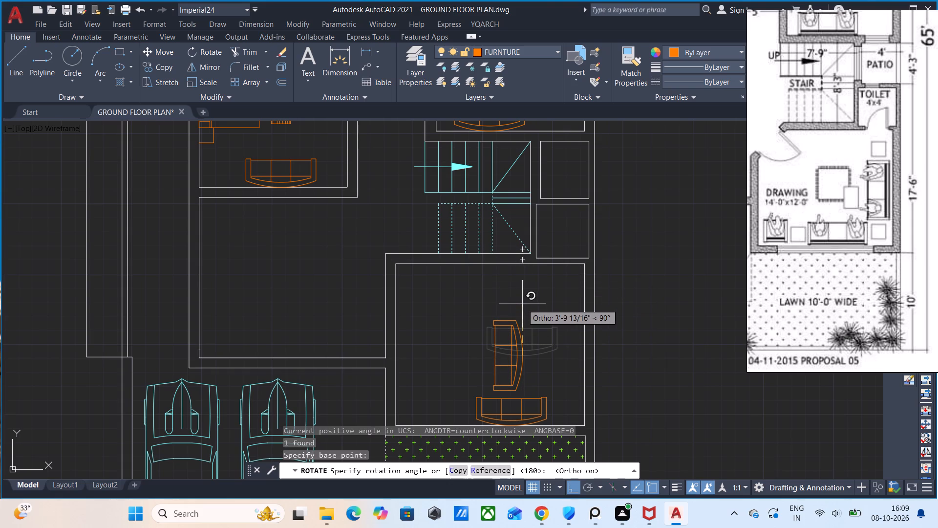
{"action": "left_click", "coordinate": [522, 304]}
Move the rotated sofa so its back midpoint sits on the midpoint of the drawing room's right-hand wall.
{"action": "left_click", "coordinate": [512, 349]}
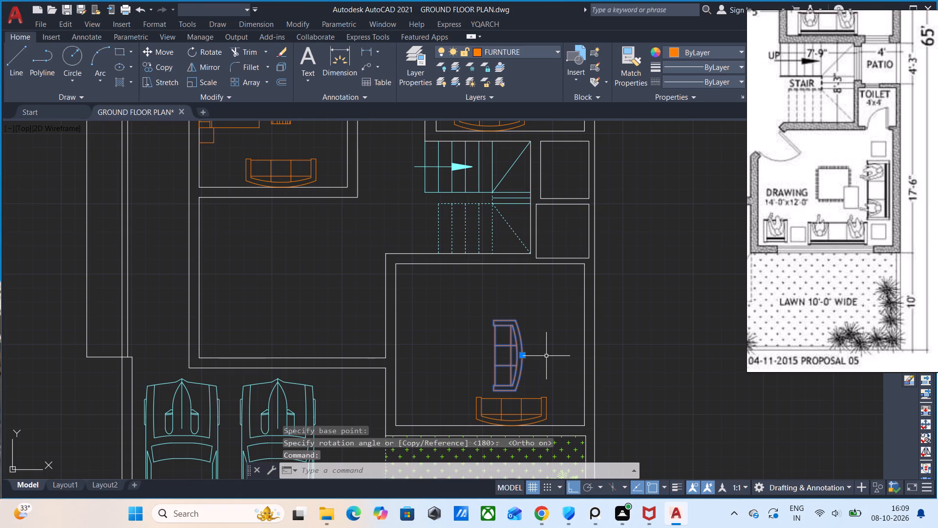
{"action": "key", "text": "m"}
{"action": "key", "text": "Return"}
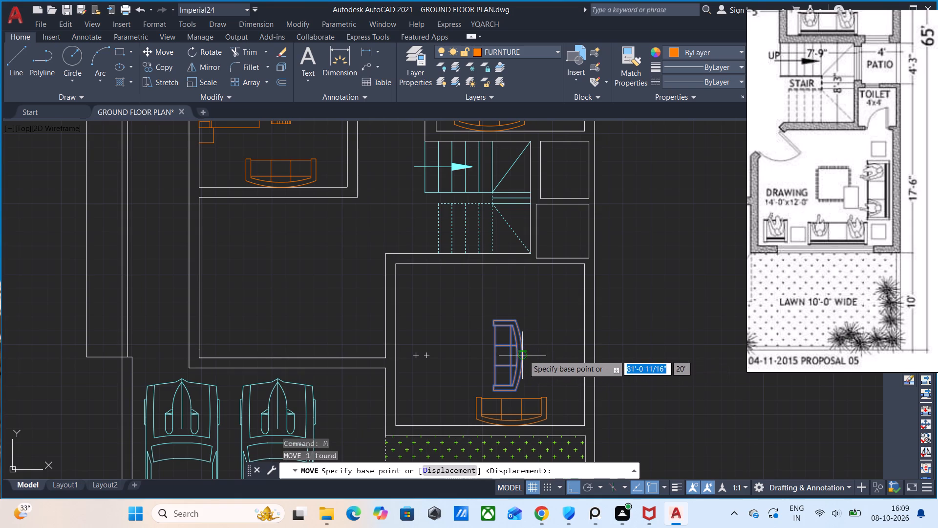
{"action": "left_click", "coordinate": [523, 355]}
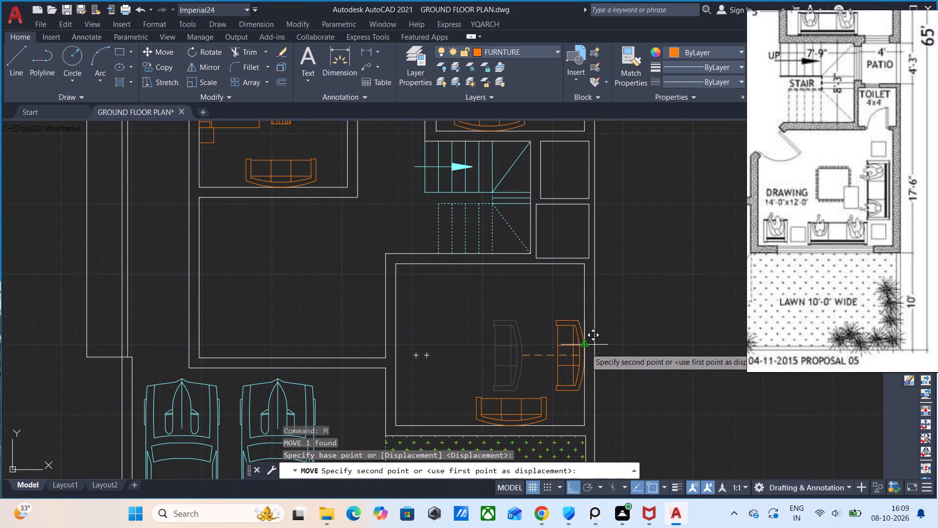
{"action": "left_click", "coordinate": [586, 348]}
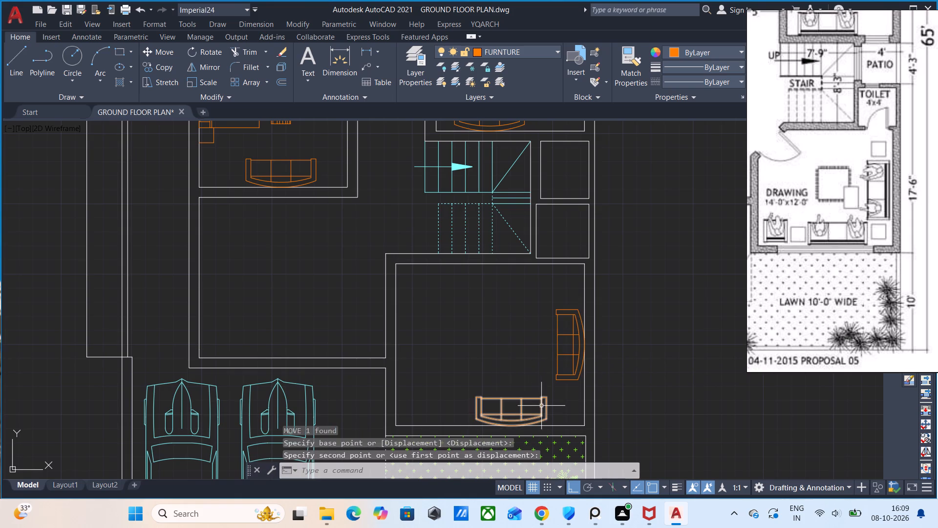
Move the drawing room's bottom-wall sofa about 9 inches to the right along the wall.
{"action": "left_click", "coordinate": [541, 405]}
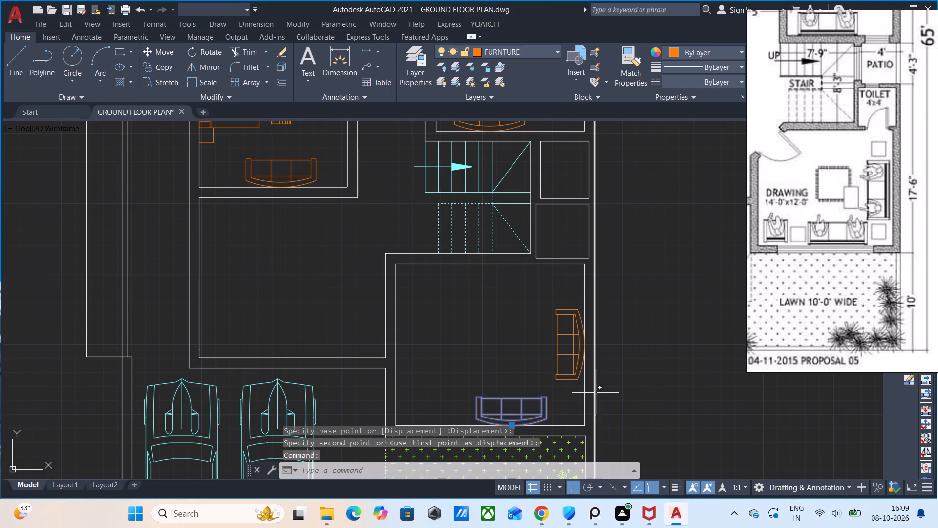
{"action": "key", "text": "m"}
{"action": "key", "text": "Return"}
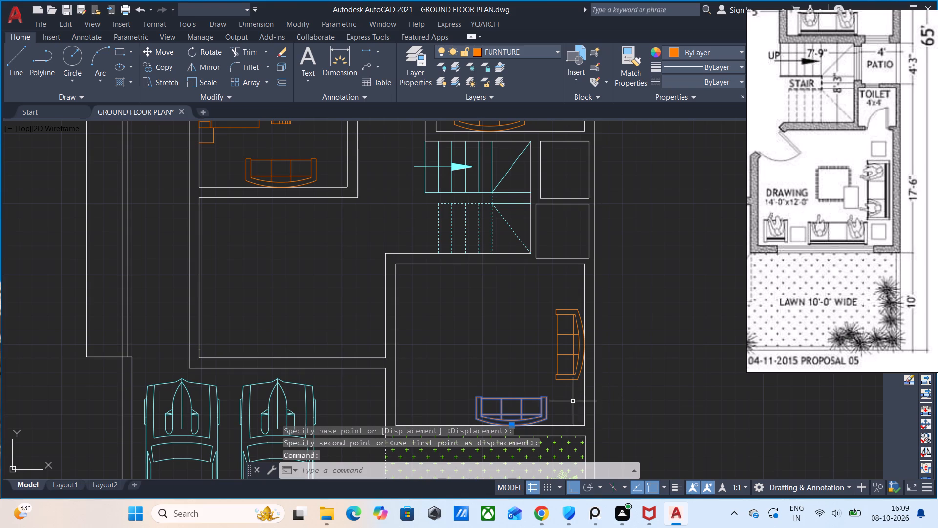
{"action": "left_click", "coordinate": [546, 416]}
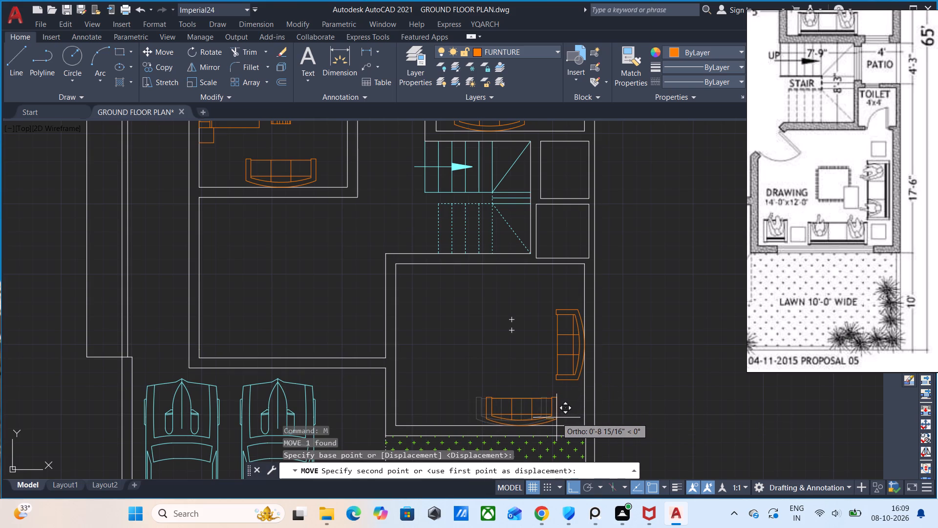
{"action": "left_click", "coordinate": [555, 418]}
Move the right-hand wall sofa down along the wall until its lower end is level with the bottom-wall sofa's top edge.
{"action": "left_click", "coordinate": [571, 379]}
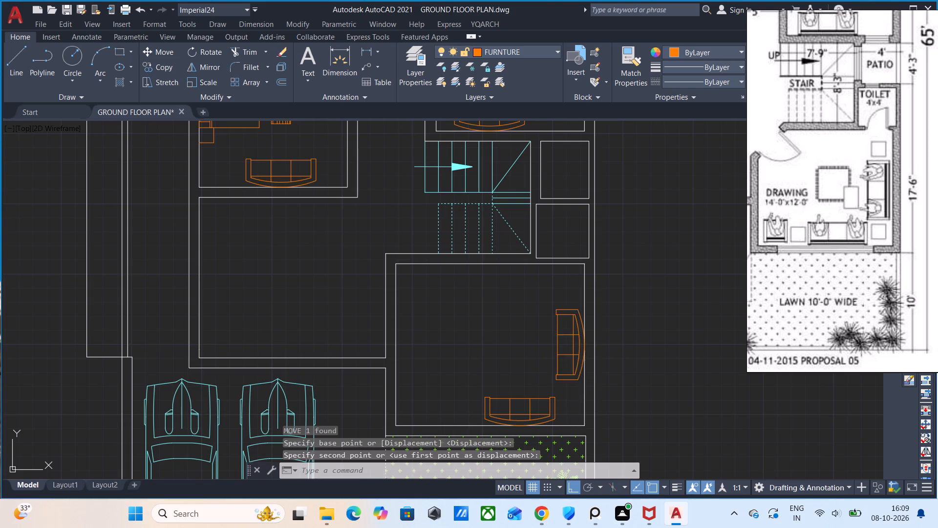
{"action": "key", "text": "m"}
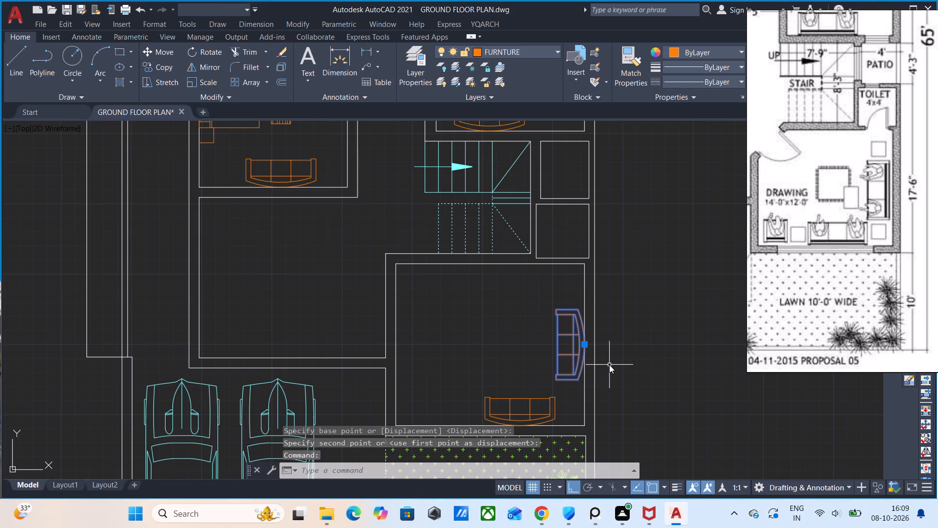
{"action": "key", "text": "Return"}
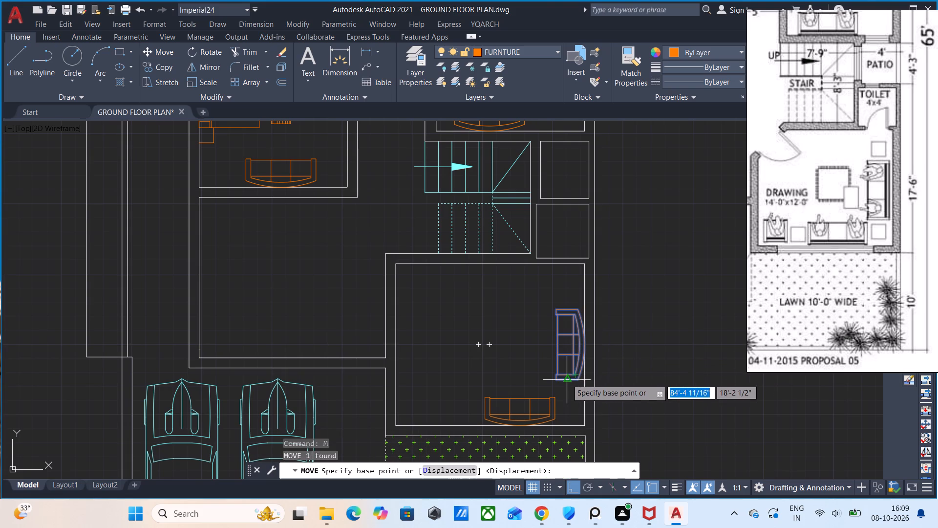
{"action": "left_click", "coordinate": [559, 379]}
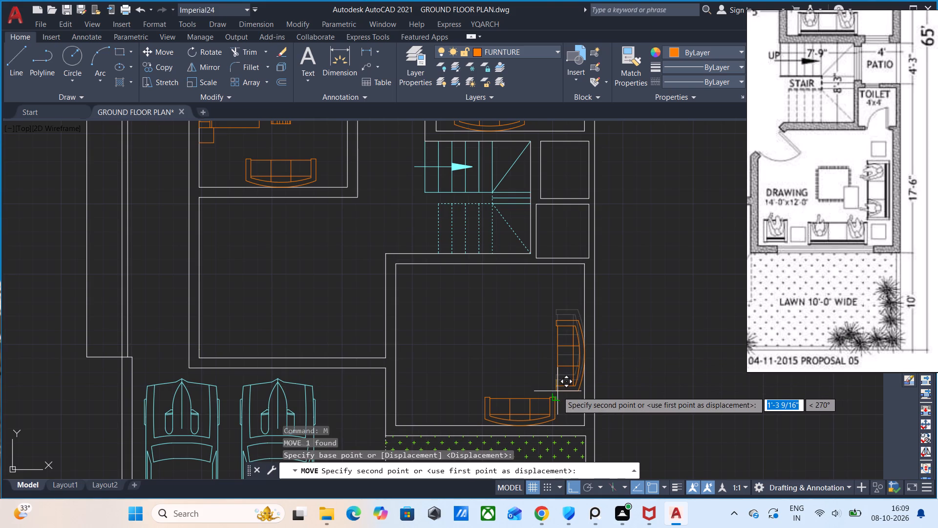
{"action": "left_click", "coordinate": [557, 395]}
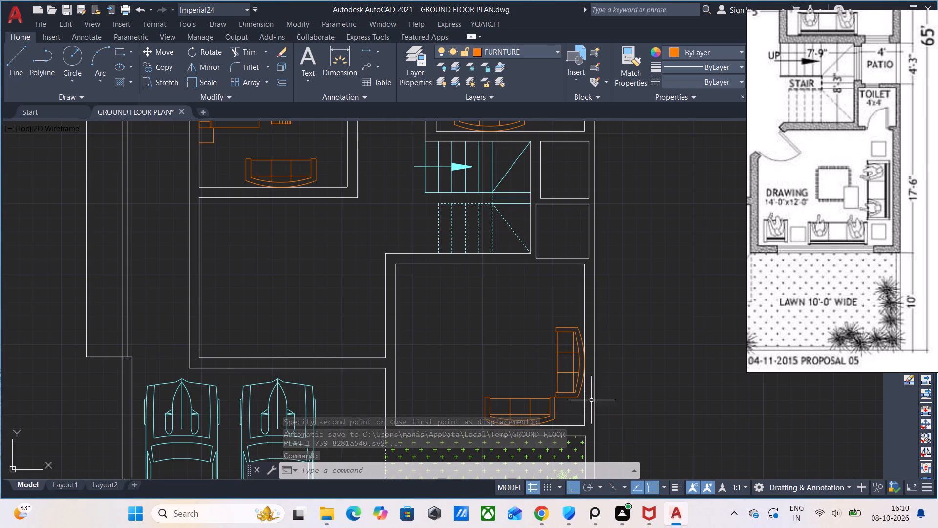
Draw a rectangular side table about 1'-1 5/8" by 1'-2 1/8" in the corner between the two drawing room sofas.
{"action": "middle_click_drag", "start_coordinate": [597, 400], "coordinate": [617, 335]}
{"action": "type", "text": "REC"}
{"action": "key", "text": "Return"}
{"action": "scroll", "coordinate": [590, 368], "scroll_direction": "up", "scroll_amount": 2}
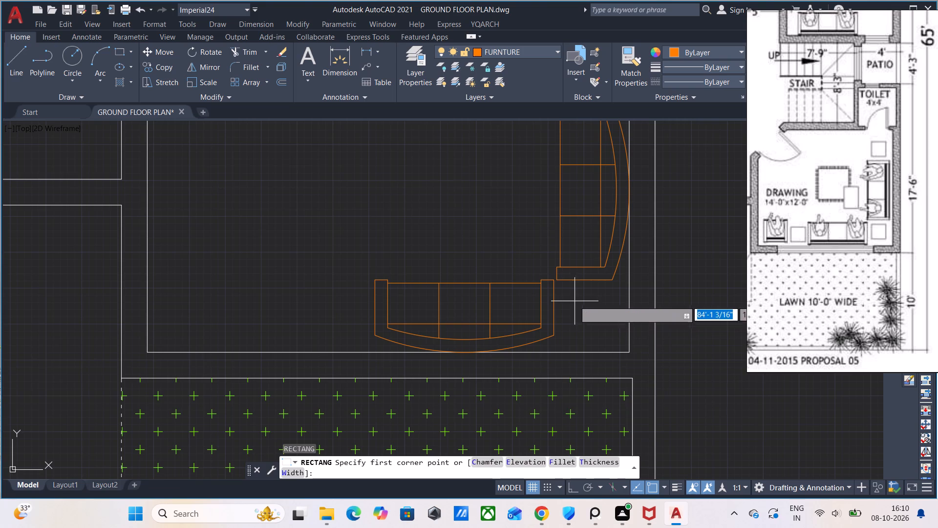
{"action": "left_click", "coordinate": [573, 297]}
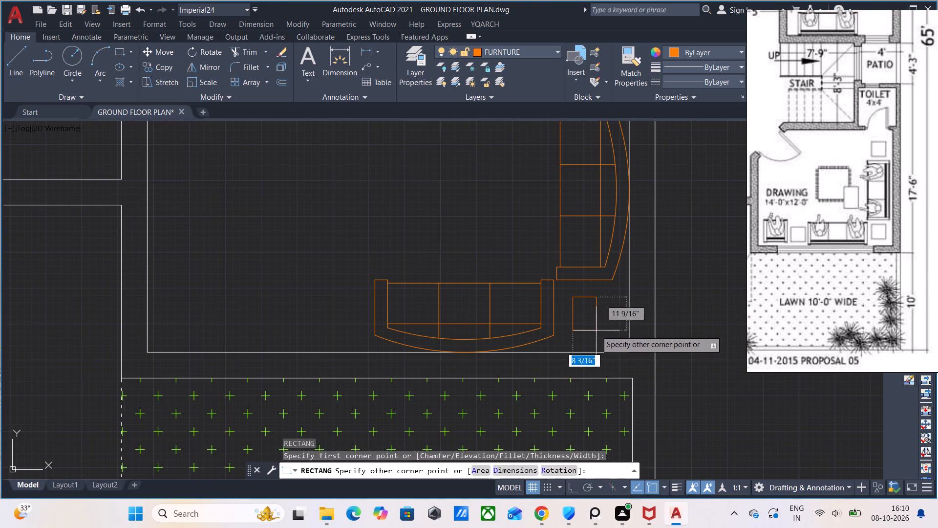
{"action": "left_click", "coordinate": [612, 338]}
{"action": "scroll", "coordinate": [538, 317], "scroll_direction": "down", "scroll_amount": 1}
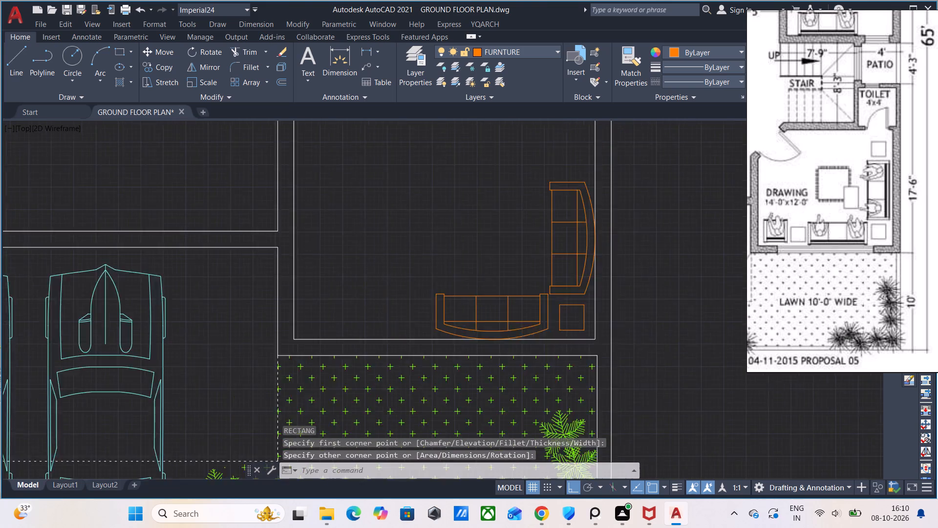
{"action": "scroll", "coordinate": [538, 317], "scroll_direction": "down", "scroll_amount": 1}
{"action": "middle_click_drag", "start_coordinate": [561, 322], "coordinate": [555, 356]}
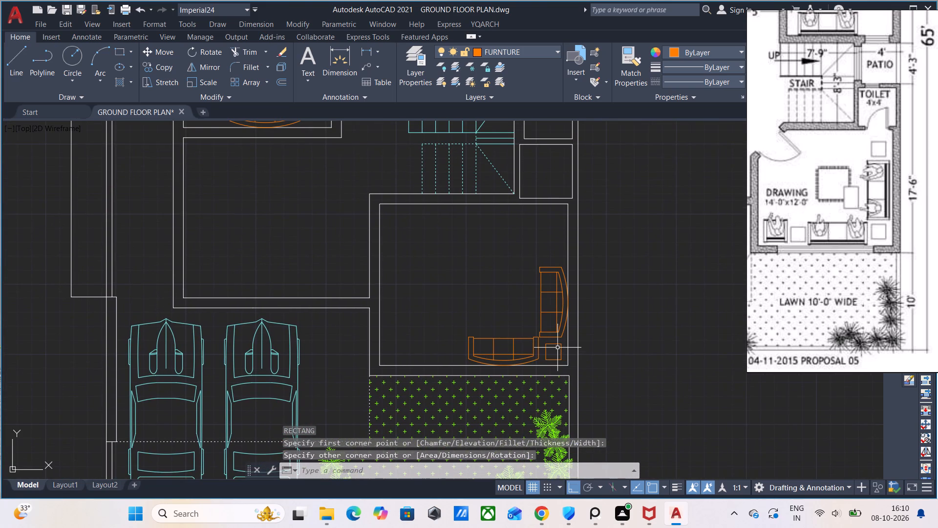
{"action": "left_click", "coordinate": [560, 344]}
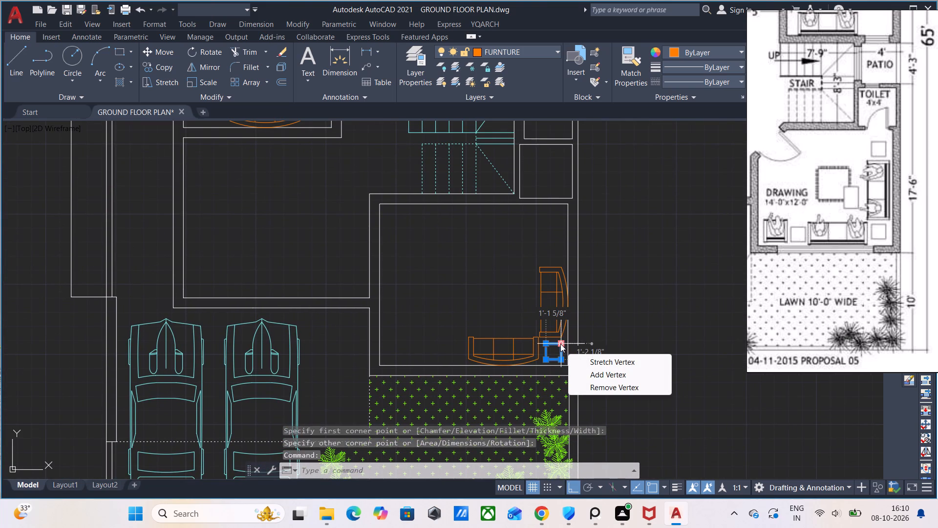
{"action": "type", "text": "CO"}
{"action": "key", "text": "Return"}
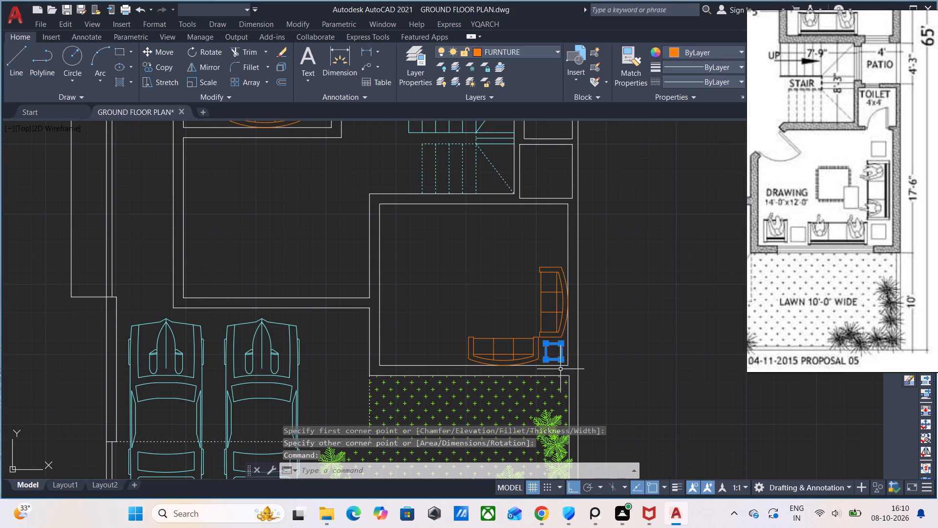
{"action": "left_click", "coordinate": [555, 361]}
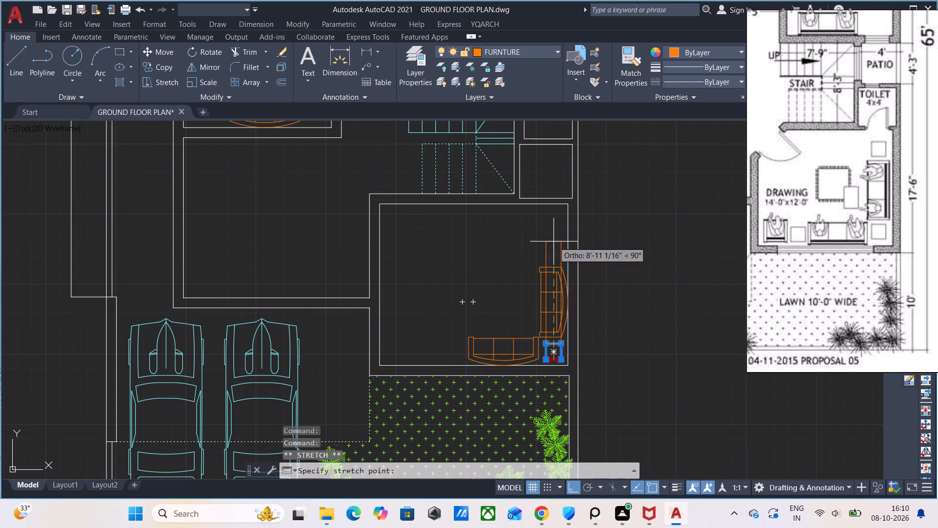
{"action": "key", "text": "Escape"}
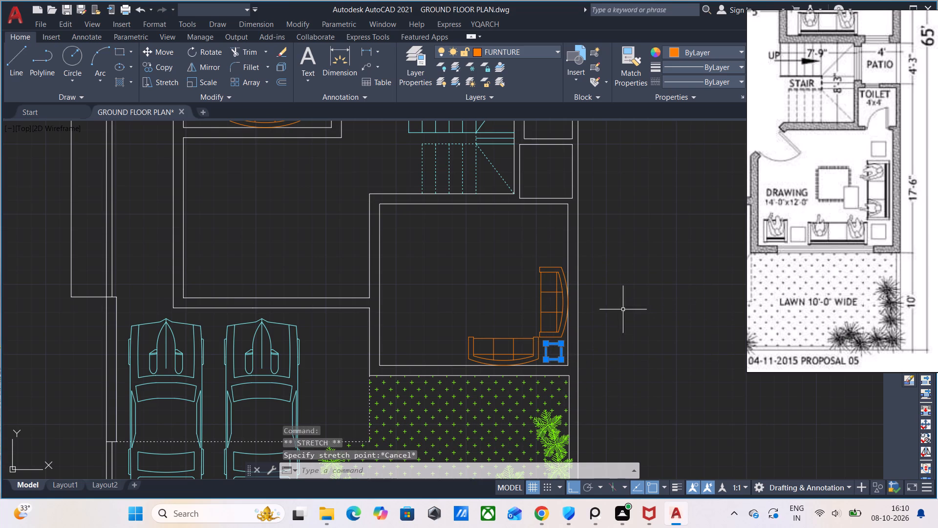
Copy the corner side table to the upper end of the right-hand wall sofa and to the left of the bottom-wall sofa.
{"action": "type", "text": "CO"}
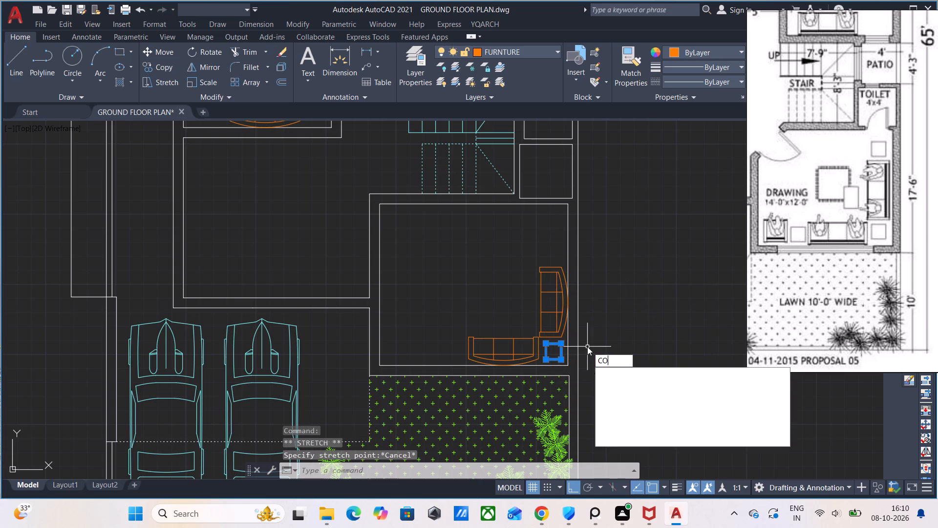
{"action": "key", "text": "Return"}
{"action": "left_click", "coordinate": [553, 360]}
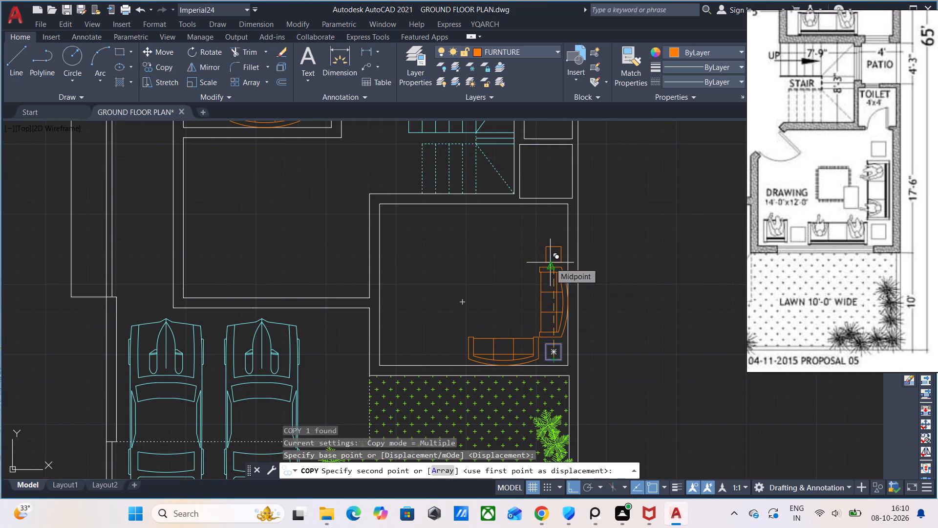
{"action": "left_click", "coordinate": [550, 262]}
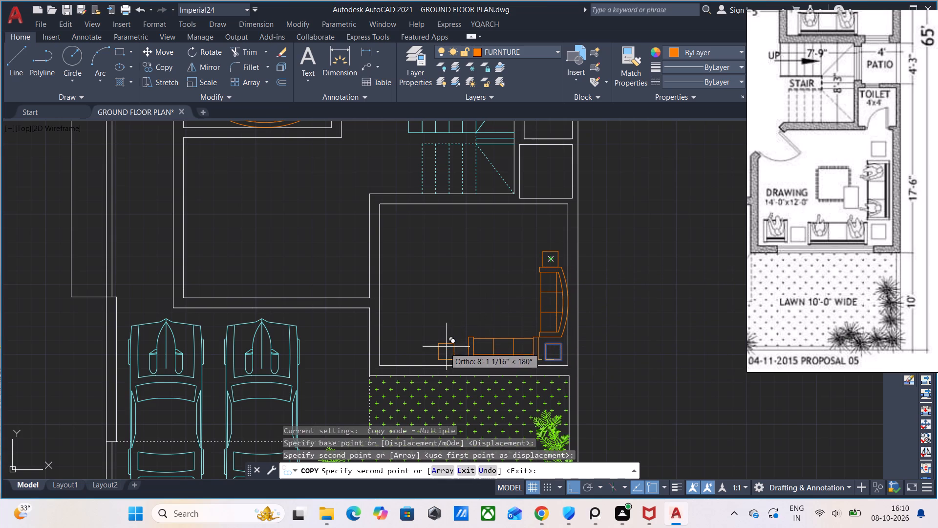
{"action": "left_click", "coordinate": [453, 346]}
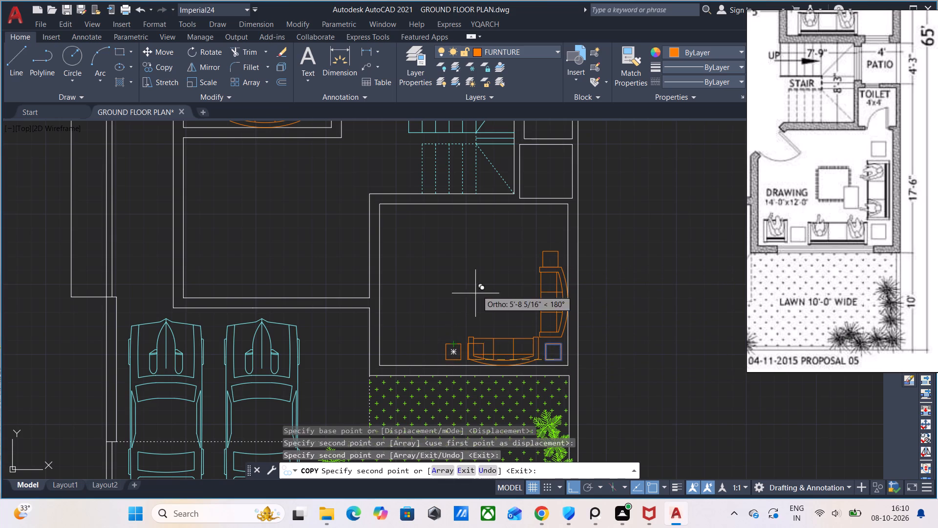
{"action": "key", "text": "Escape"}
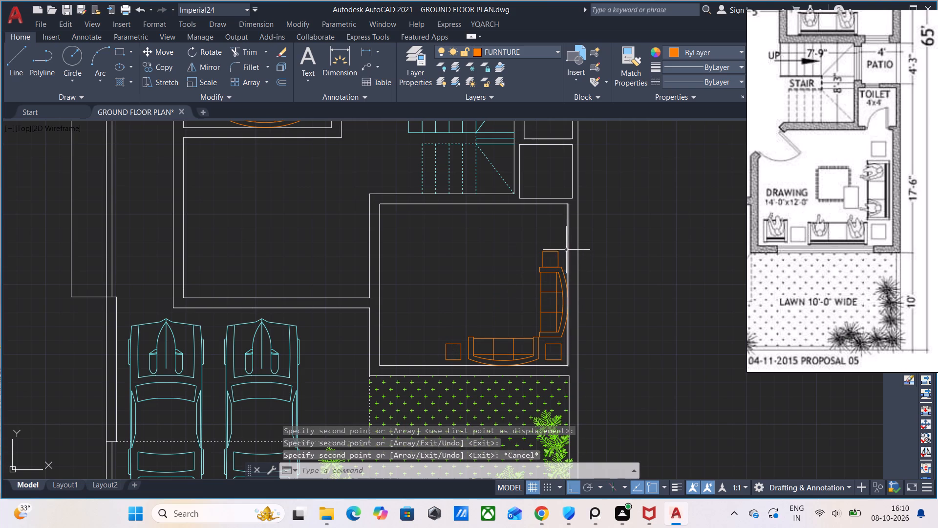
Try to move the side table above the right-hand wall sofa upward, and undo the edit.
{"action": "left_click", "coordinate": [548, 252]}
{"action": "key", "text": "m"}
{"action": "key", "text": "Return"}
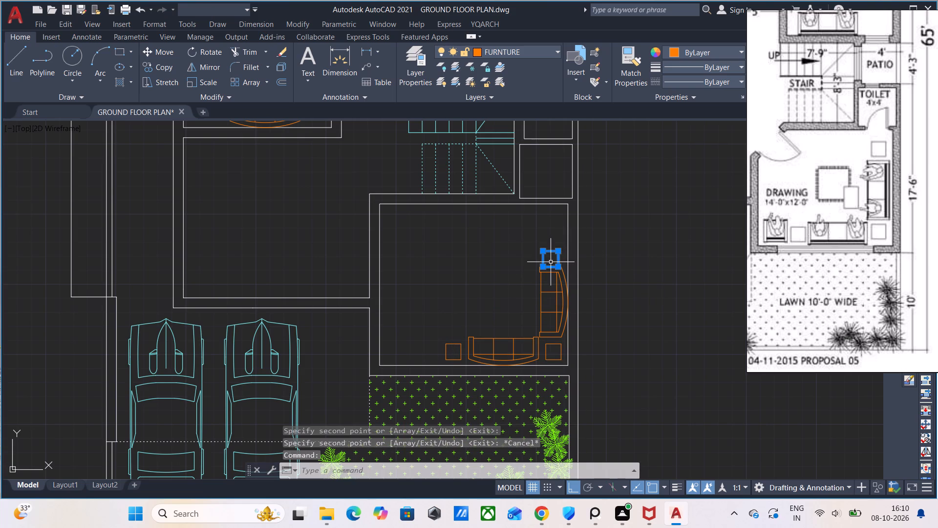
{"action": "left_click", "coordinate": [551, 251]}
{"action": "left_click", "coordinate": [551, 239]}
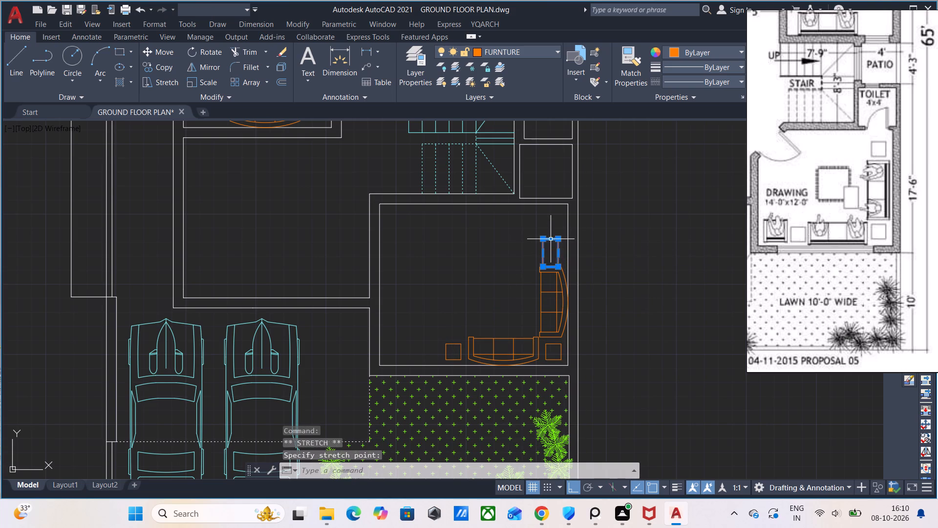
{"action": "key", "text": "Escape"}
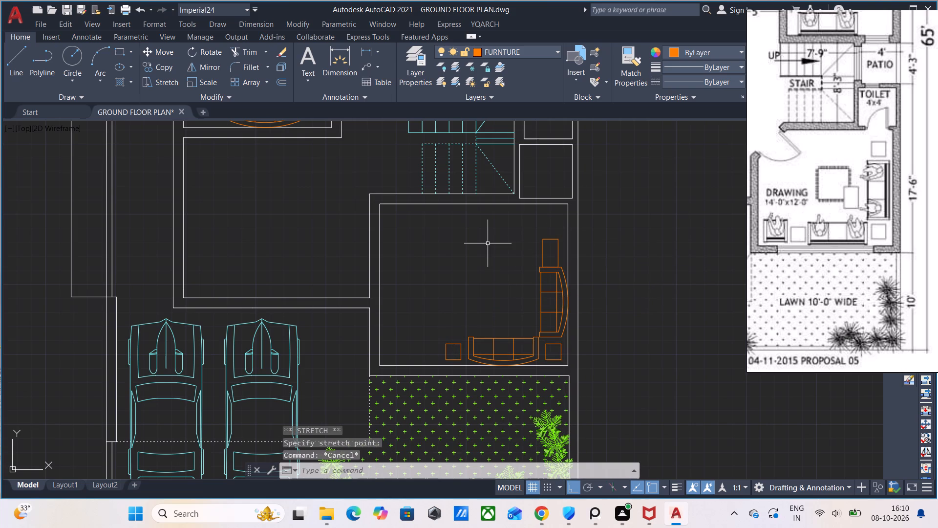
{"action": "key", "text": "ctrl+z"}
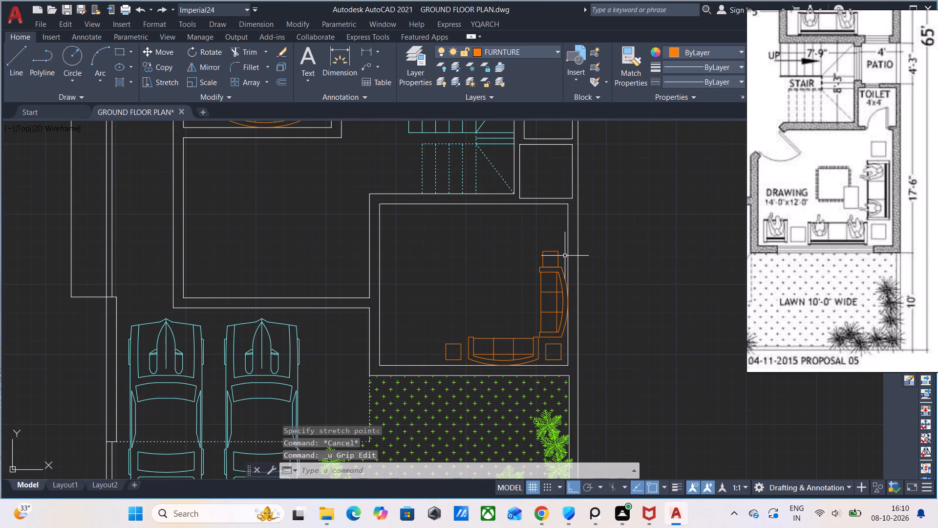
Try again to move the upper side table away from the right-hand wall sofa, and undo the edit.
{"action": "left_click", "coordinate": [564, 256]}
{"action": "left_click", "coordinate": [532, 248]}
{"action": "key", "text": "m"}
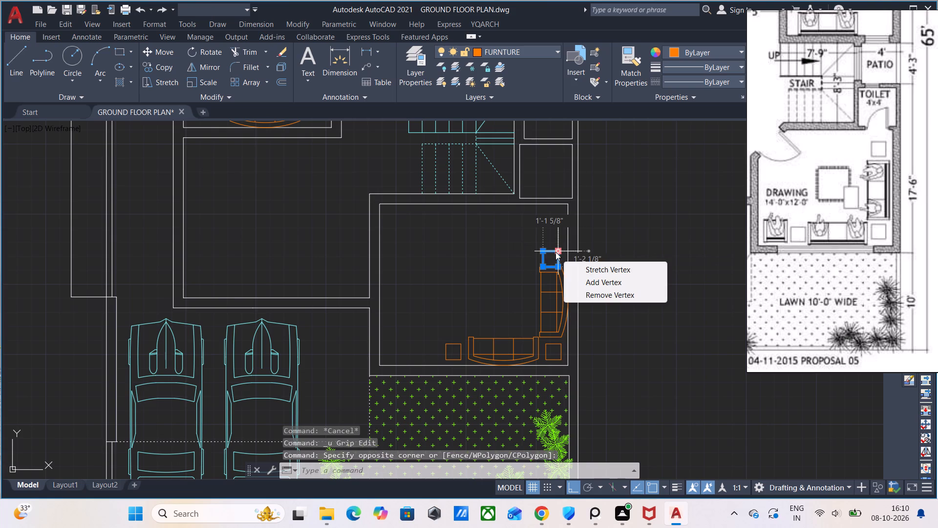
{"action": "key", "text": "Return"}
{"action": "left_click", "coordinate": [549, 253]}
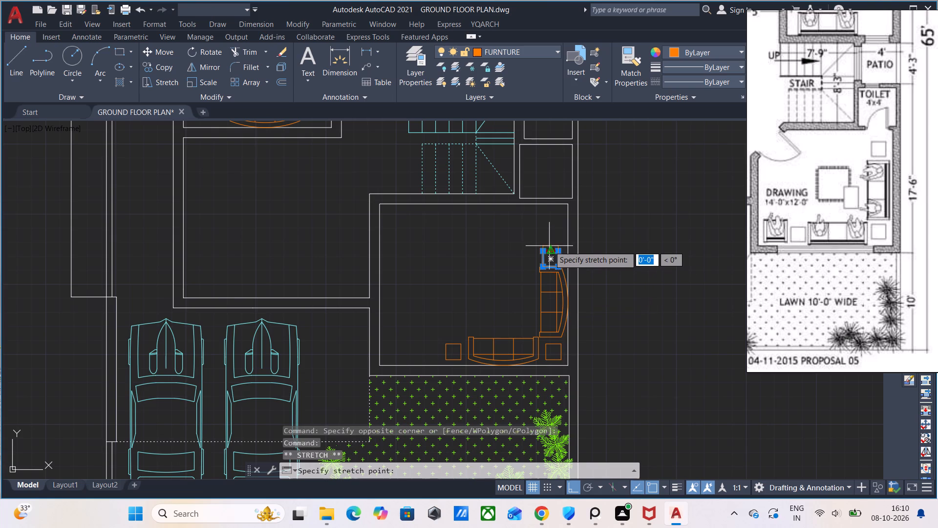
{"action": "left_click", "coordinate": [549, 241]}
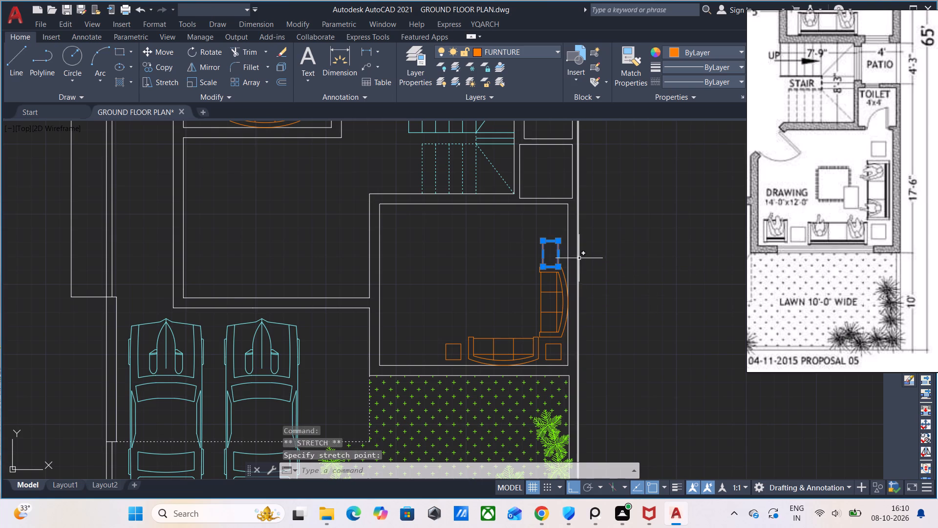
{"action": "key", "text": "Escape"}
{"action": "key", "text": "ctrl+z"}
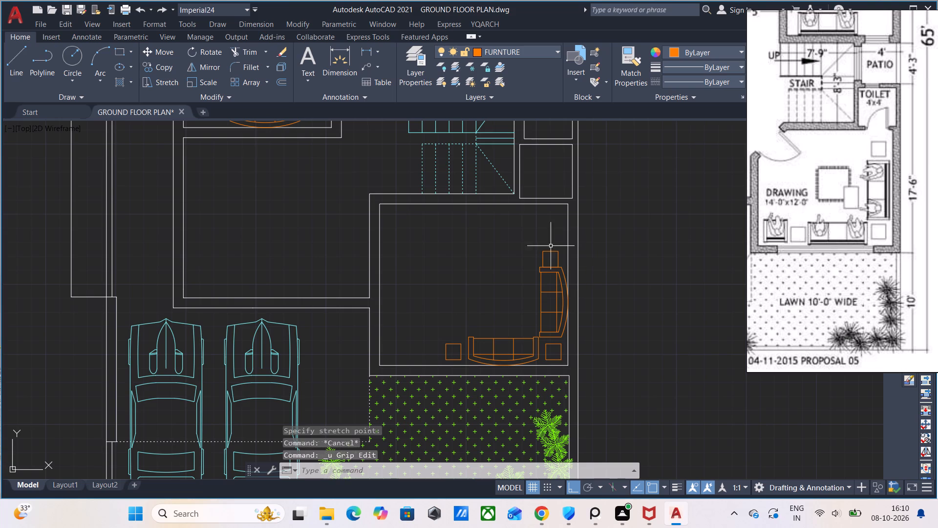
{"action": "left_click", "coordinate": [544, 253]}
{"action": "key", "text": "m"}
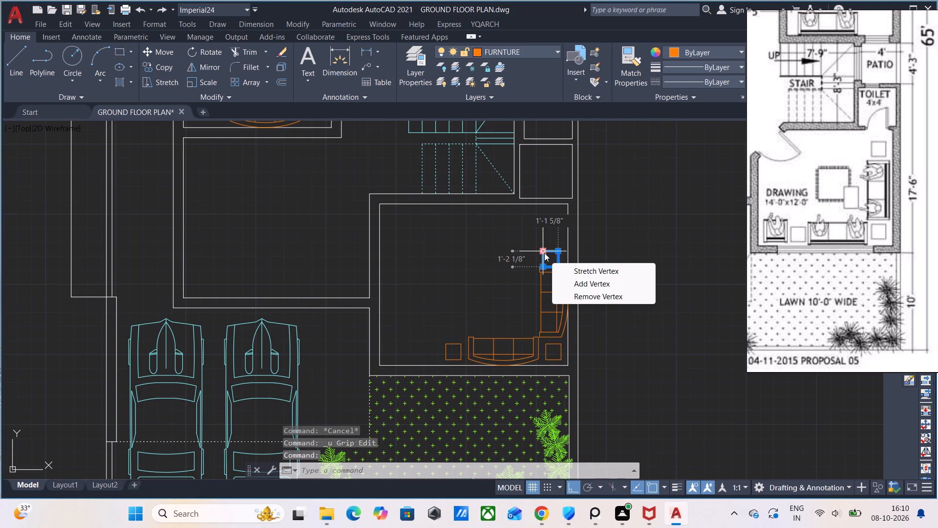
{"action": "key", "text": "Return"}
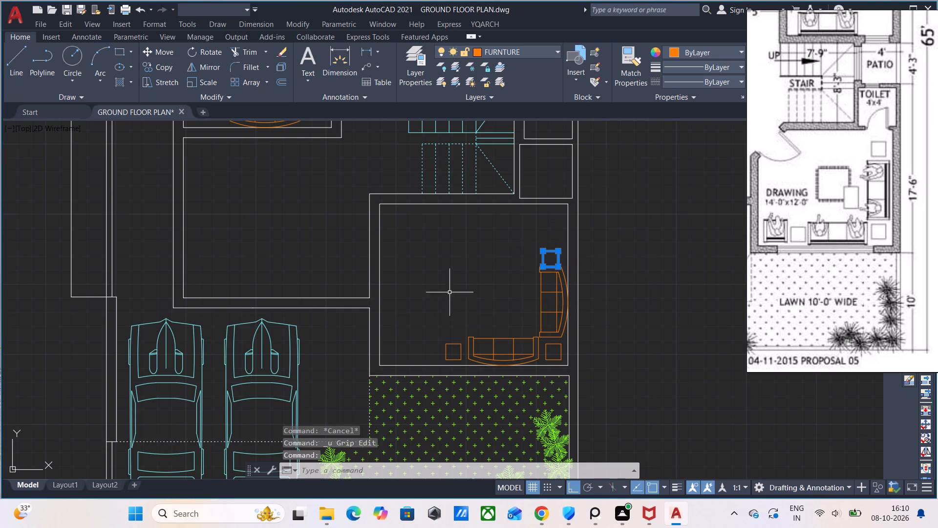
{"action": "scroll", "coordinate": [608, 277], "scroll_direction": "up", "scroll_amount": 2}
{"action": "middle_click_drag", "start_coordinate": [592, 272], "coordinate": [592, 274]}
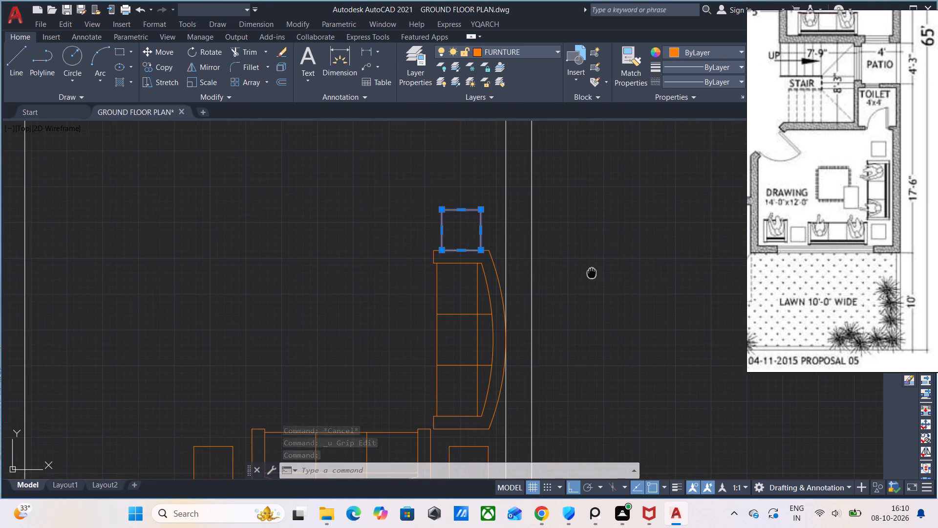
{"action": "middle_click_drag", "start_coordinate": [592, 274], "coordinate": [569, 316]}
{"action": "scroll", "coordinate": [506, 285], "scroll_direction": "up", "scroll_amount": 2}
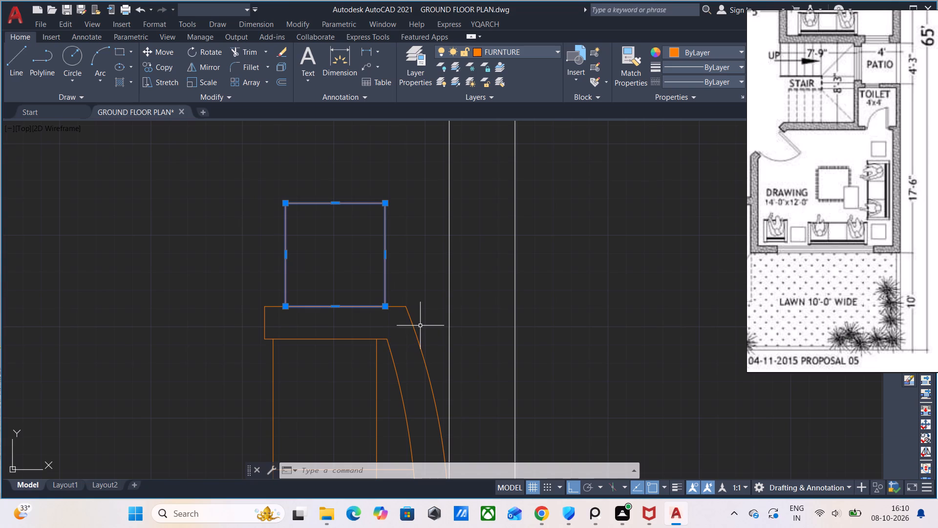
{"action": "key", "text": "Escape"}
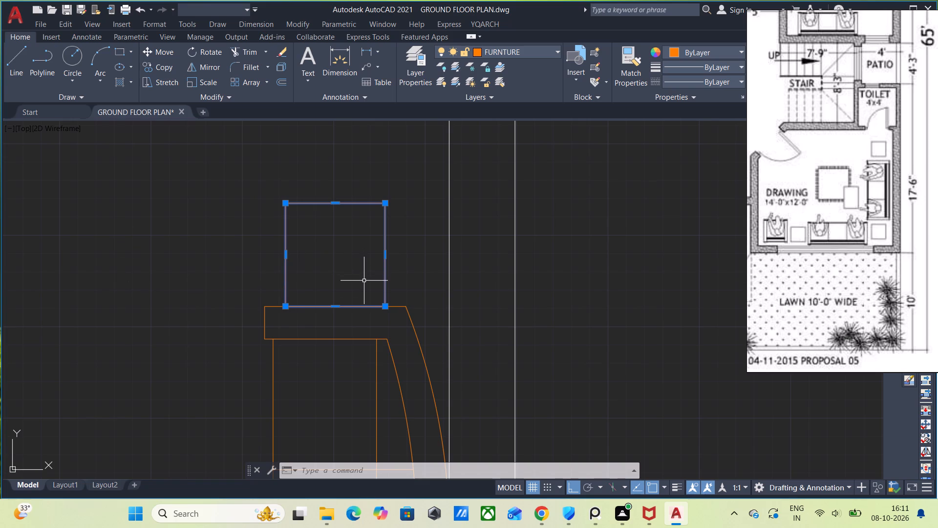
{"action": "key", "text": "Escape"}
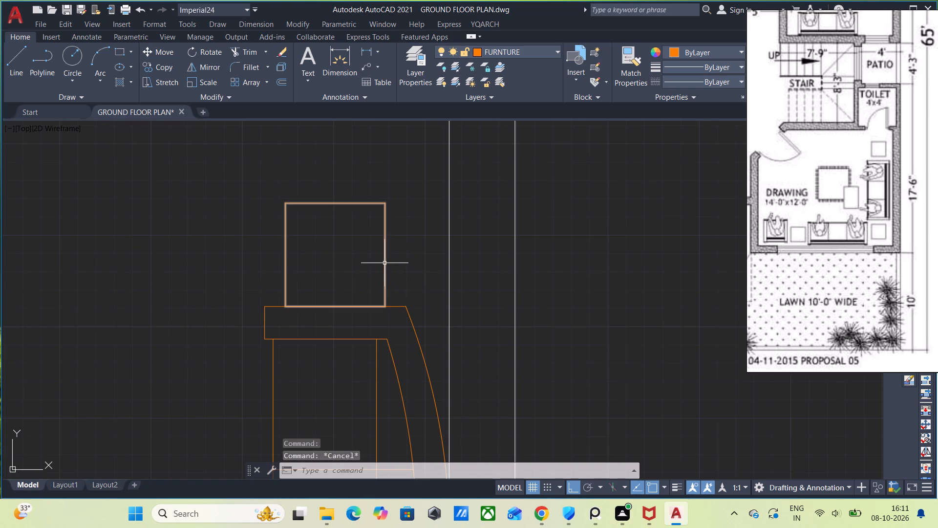
Move the upper side table straight up from its bottom-edge midpoint, leaving a small gap above the right-hand wall sofa.
{"action": "left_click", "coordinate": [384, 263]}
{"action": "key", "text": "m"}
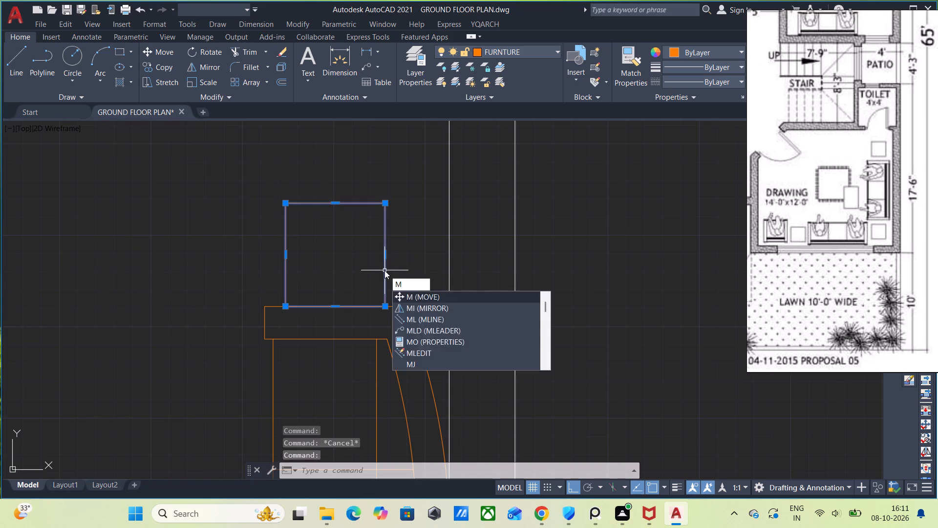
{"action": "key", "text": "Return"}
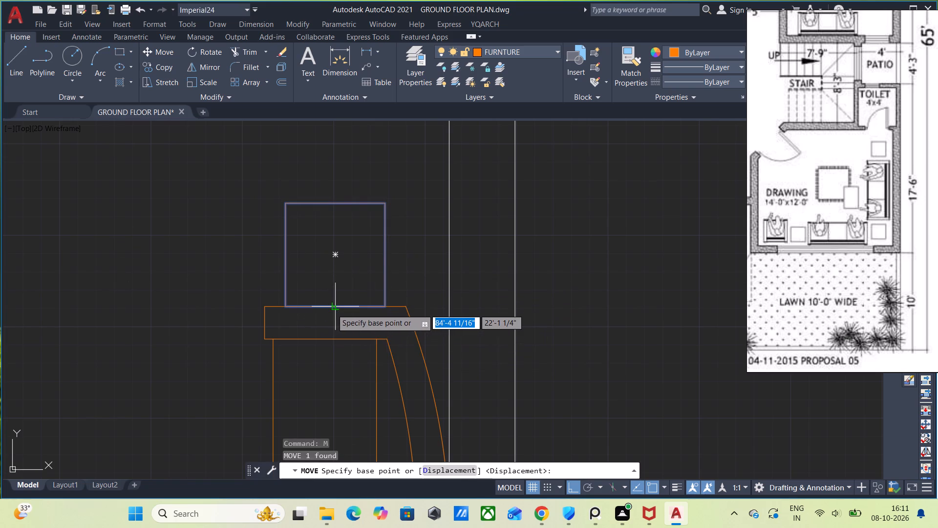
{"action": "left_click", "coordinate": [332, 309]}
{"action": "left_click", "coordinate": [333, 264]}
Insert the Chair - Desk block from DesignCenter's Home - Space Planner blocks in the empty space right of the house.
{"action": "scroll", "coordinate": [369, 338], "scroll_direction": "down", "scroll_amount": 2}
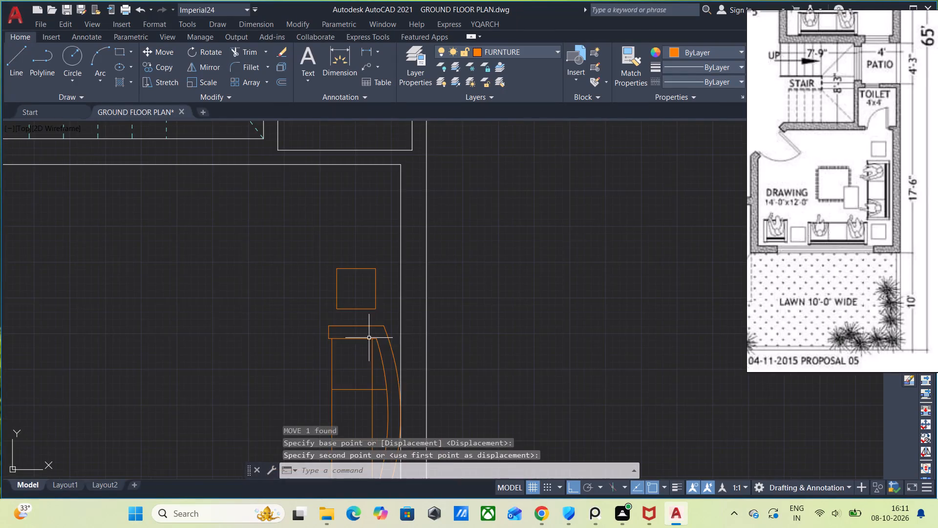
{"action": "scroll", "coordinate": [375, 348], "scroll_direction": "down", "scroll_amount": 2}
{"action": "middle_click_drag", "start_coordinate": [409, 377], "coordinate": [547, 368]}
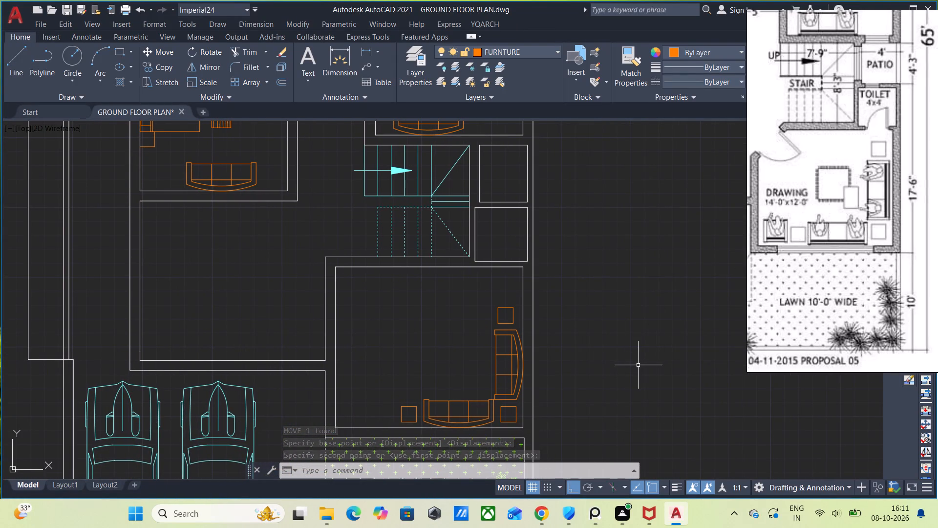
{"action": "middle_click_drag", "start_coordinate": [625, 364], "coordinate": [555, 355]}
{"action": "key", "text": "ctrl+2"}
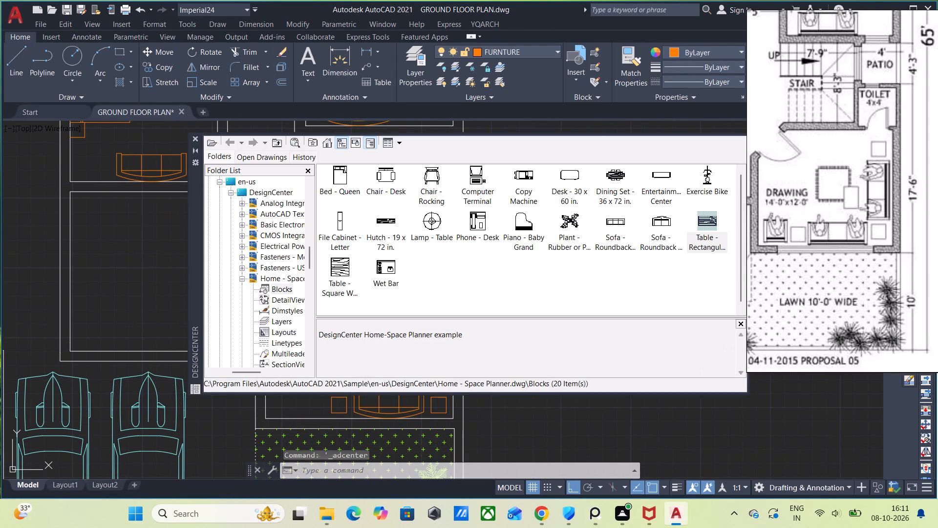
{"action": "left_click_drag", "start_coordinate": [382, 173], "coordinate": [596, 435]}
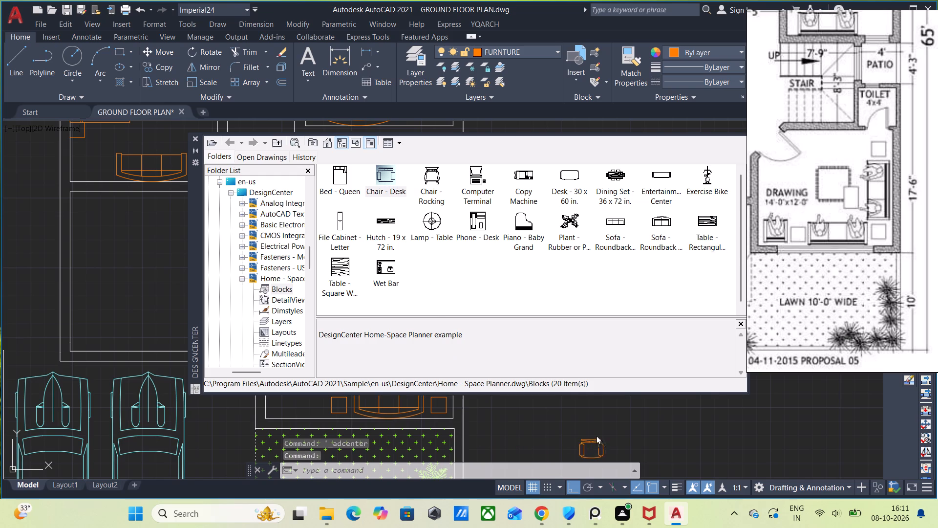
{"action": "left_click_drag", "start_coordinate": [596, 435], "coordinate": [588, 413]}
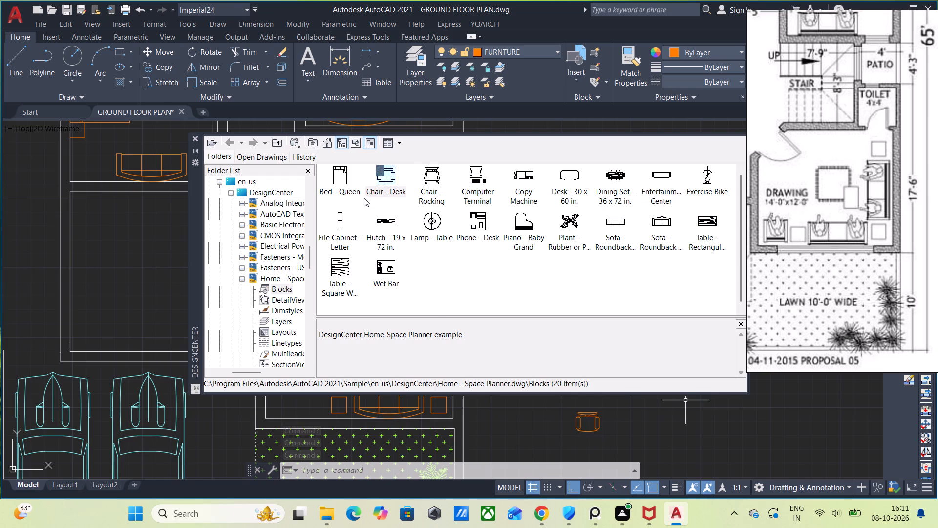
Insert the Chair - Rocking block between the house and the desk chair, and close DesignCenter.
{"action": "left_click", "coordinate": [425, 176]}
{"action": "left_click_drag", "start_coordinate": [430, 173], "coordinate": [520, 426]}
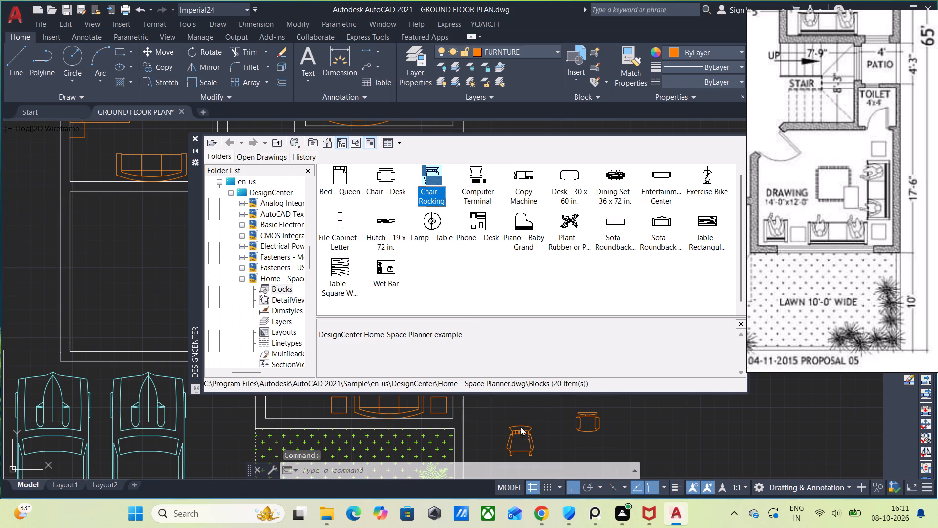
{"action": "left_click_drag", "start_coordinate": [520, 426], "coordinate": [520, 421]}
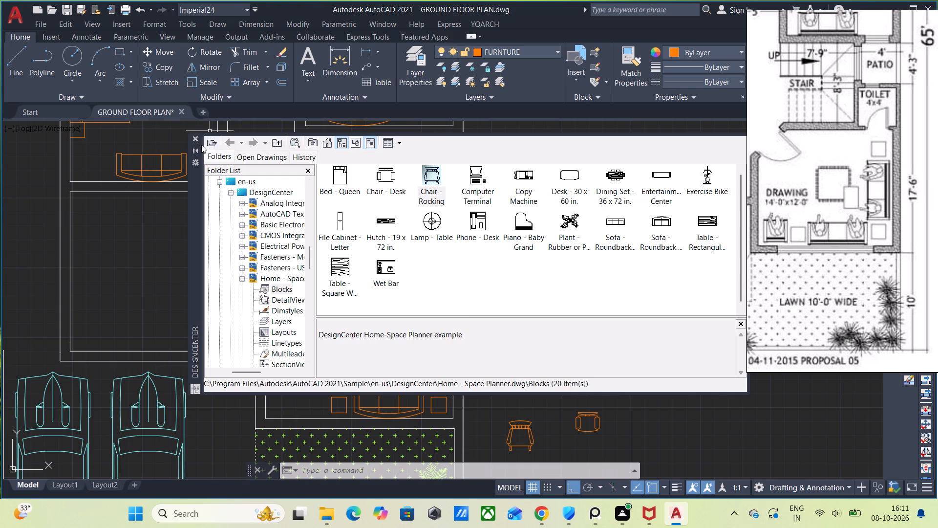
{"action": "left_click", "coordinate": [196, 139]}
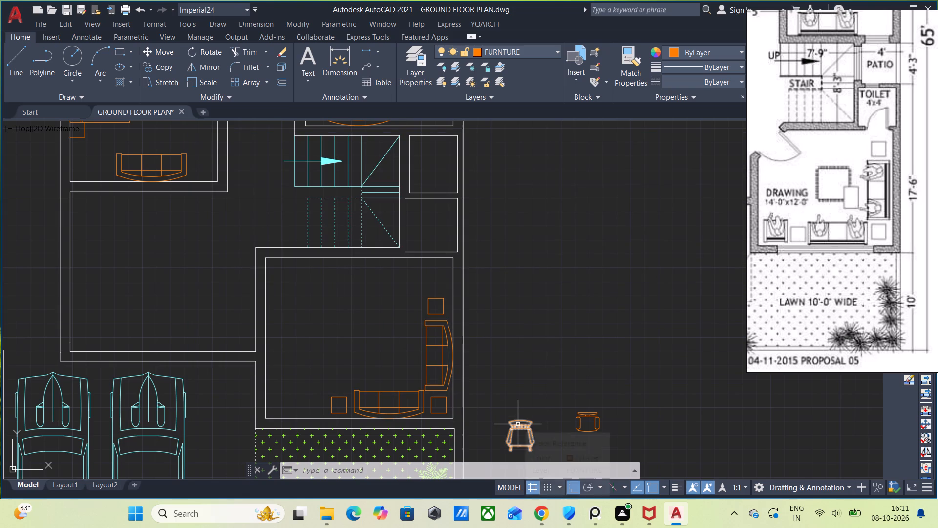
Rotate the rocking chair 180° about its back so that its back faces down.
{"action": "left_click", "coordinate": [518, 425]}
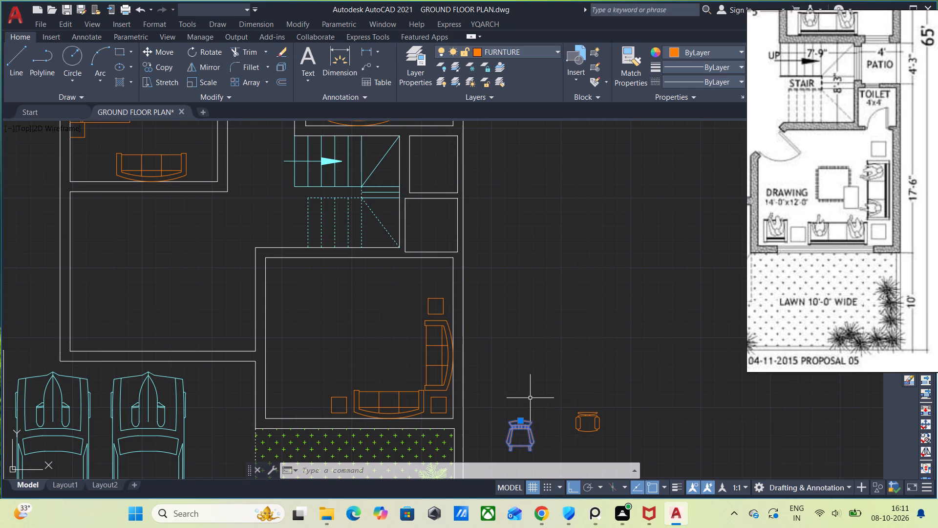
{"action": "type", "text": "RO"}
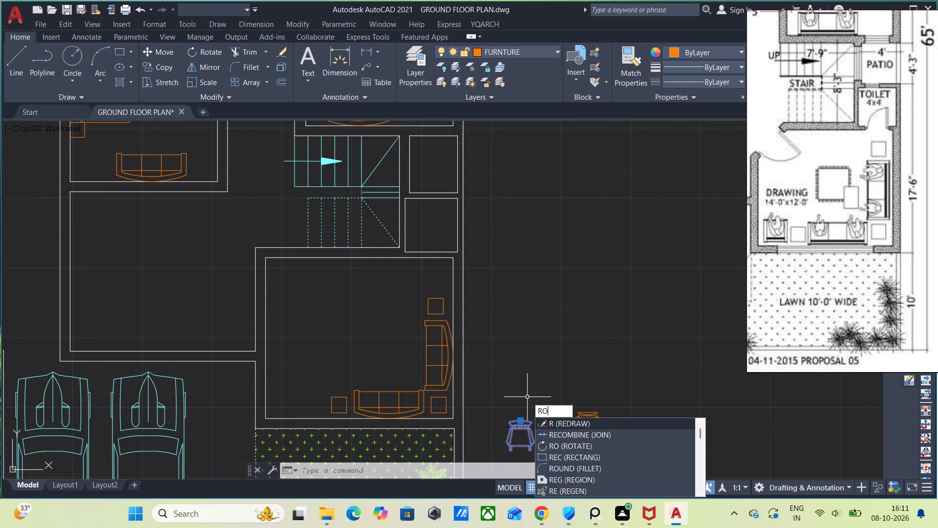
{"action": "key", "text": "Return"}
{"action": "left_click", "coordinate": [519, 425]}
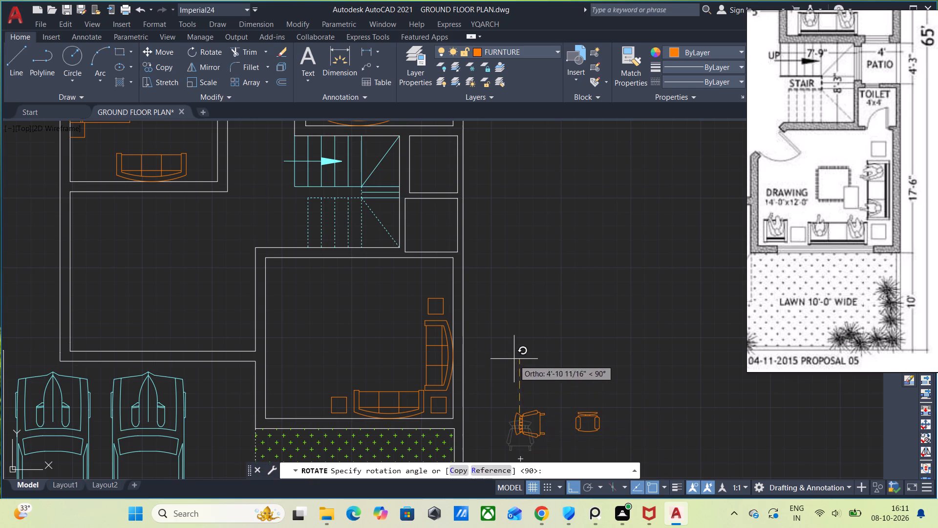
{"action": "left_click", "coordinate": [443, 440]}
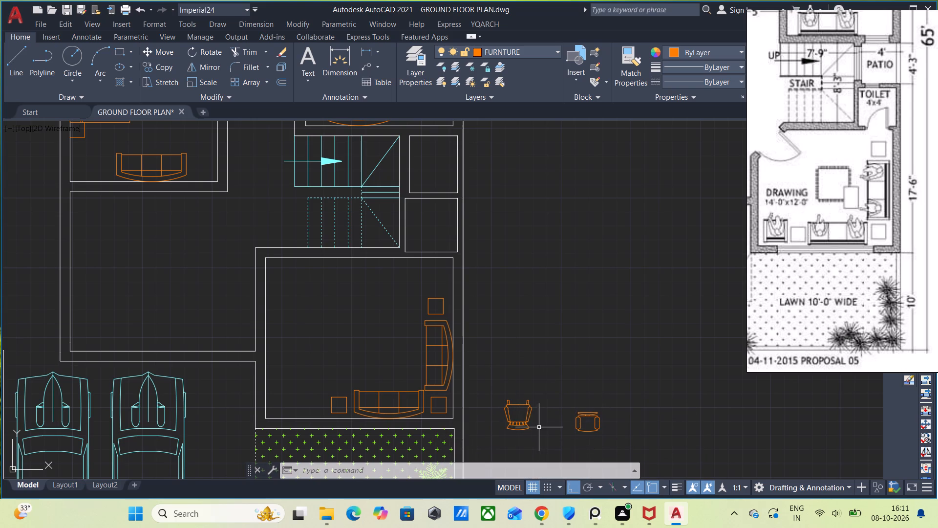
Move the rocking chair into the drawing room's lower-left corner, beside the left side table, with its back near the bottom wall.
{"action": "left_click", "coordinate": [521, 424]}
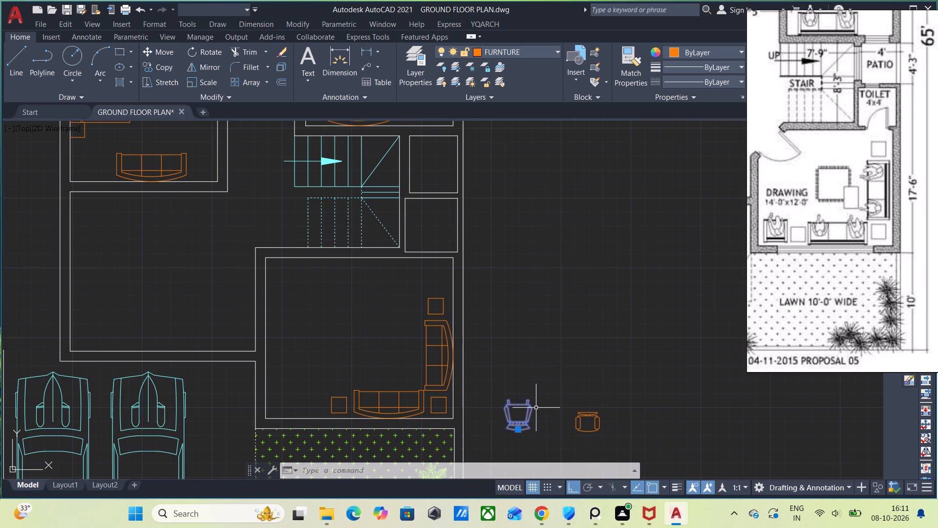
{"action": "key", "text": "m"}
{"action": "key", "text": "Return"}
{"action": "left_click_drag", "start_coordinate": [519, 419], "coordinate": [512, 419]}
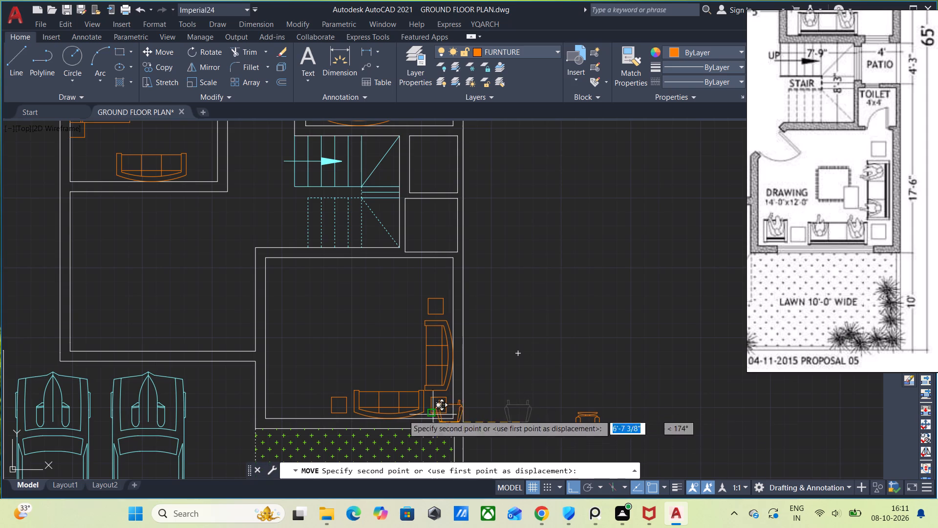
{"action": "scroll", "coordinate": [311, 409], "scroll_direction": "up", "scroll_amount": 1}
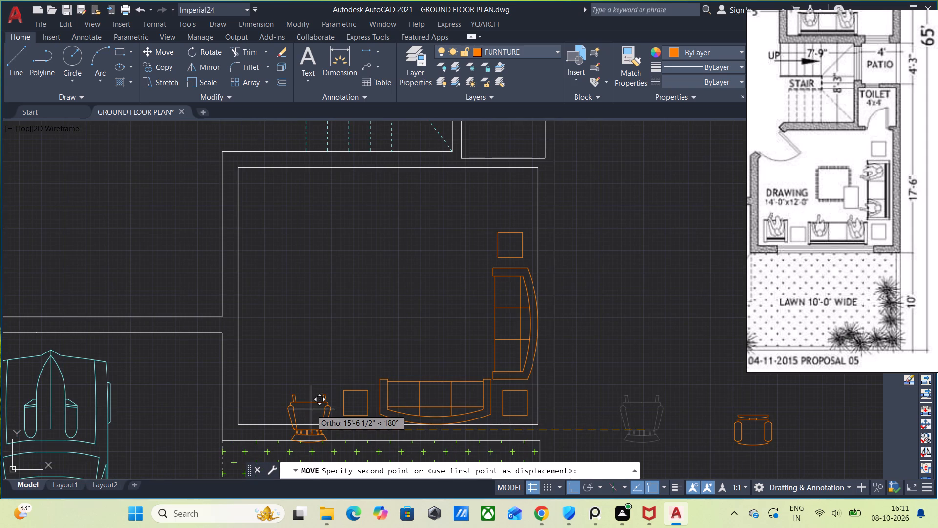
{"action": "key", "text": "F8"}
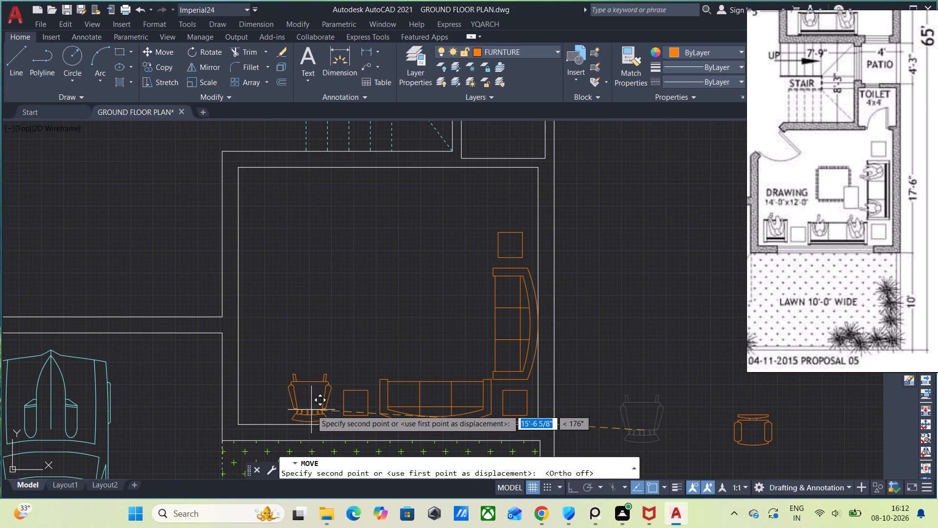
{"action": "left_click", "coordinate": [311, 410]}
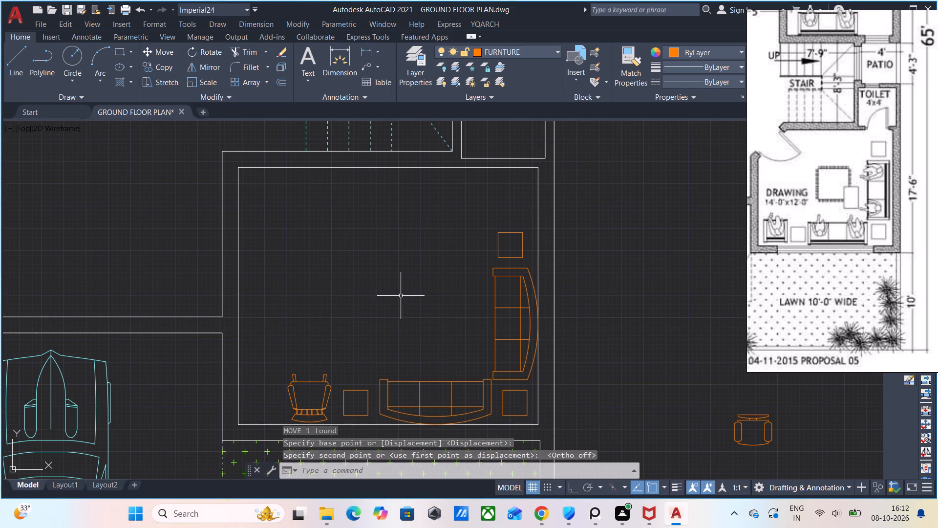
Draw a rectangle about 3'-7" wide by 3'-3" high in the drawing room, between the two sofas, as the centre rug.
{"action": "scroll", "coordinate": [401, 296], "scroll_direction": "down", "scroll_amount": 1}
{"action": "scroll", "coordinate": [405, 305], "scroll_direction": "up", "scroll_amount": 1}
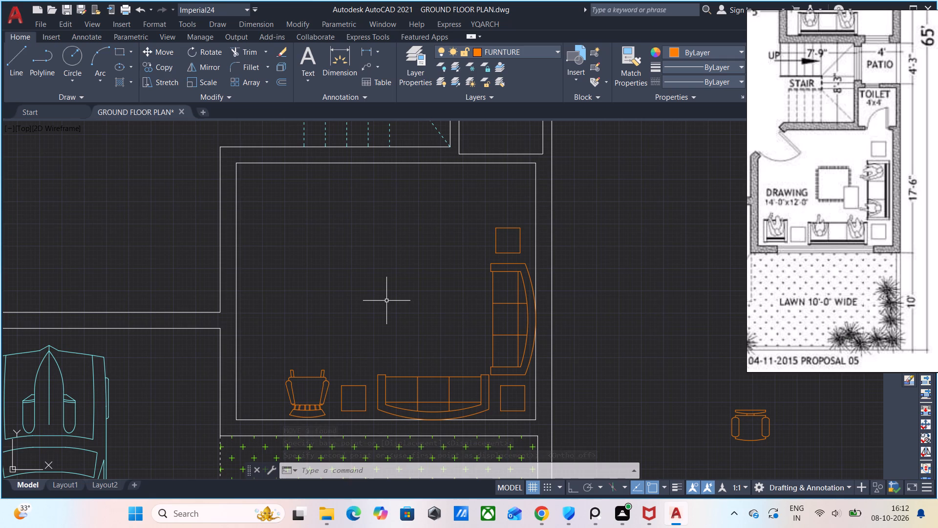
{"action": "type", "text": "RE"}
{"action": "key", "text": "c"}
{"action": "key", "text": "Return"}
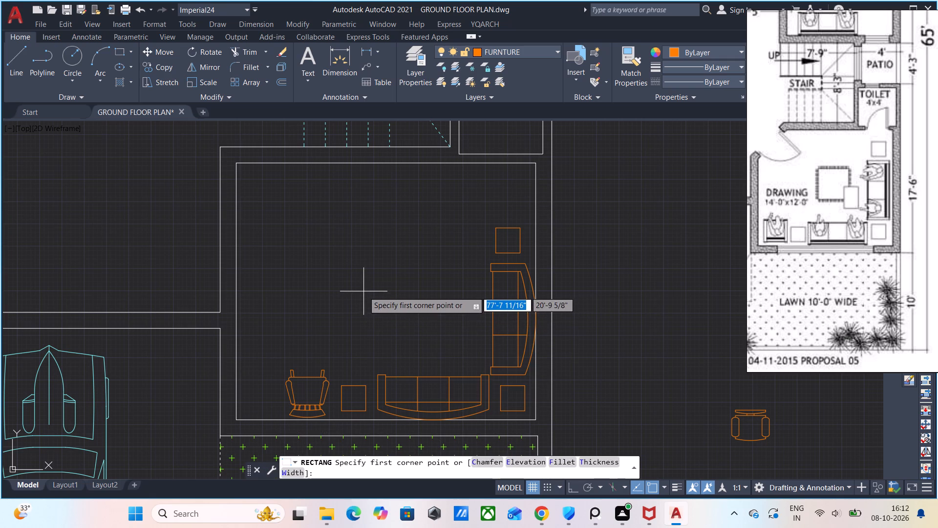
{"action": "left_click", "coordinate": [364, 282]}
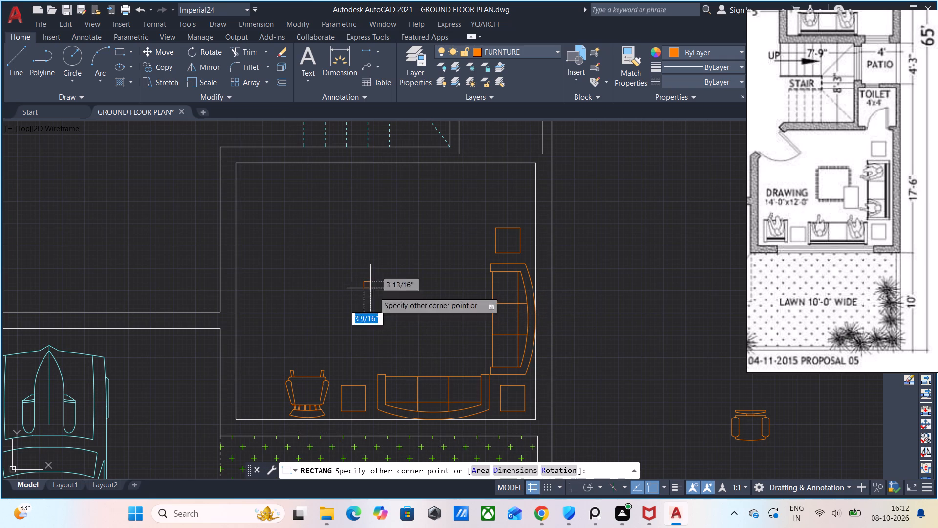
{"action": "left_click", "coordinate": [441, 352]}
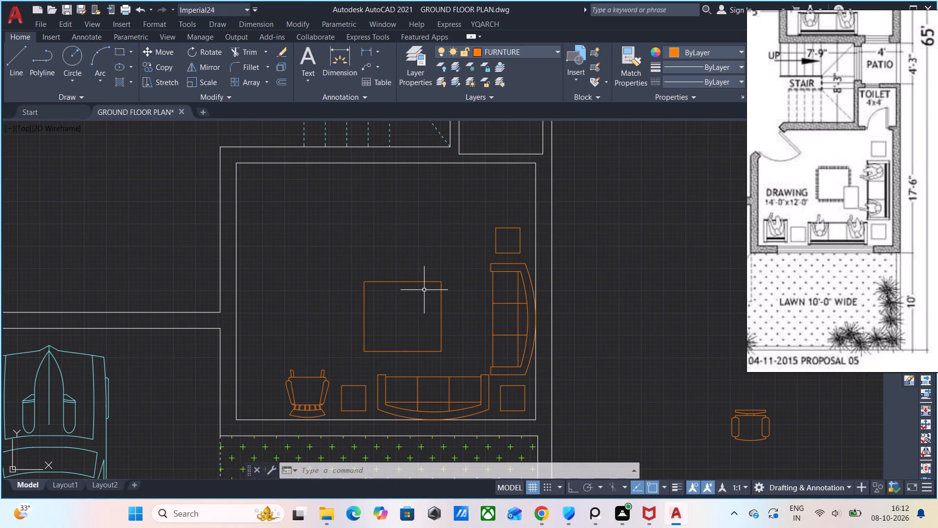
With lineweight display on and a 0.60 mm lineweight, draw a horizontal fringe line about 4" long outward from the rug's top-right corner.
{"action": "scroll", "coordinate": [817, 221], "scroll_direction": "up", "scroll_amount": 5}
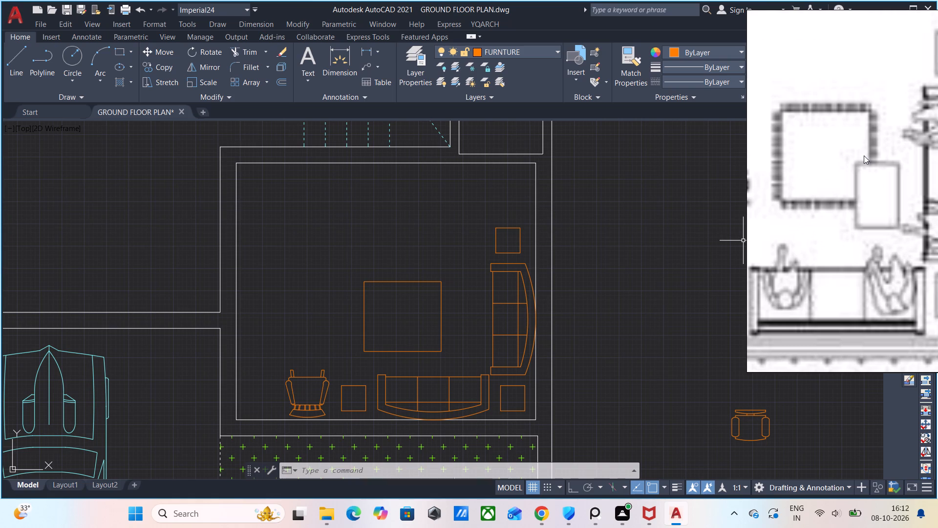
{"action": "scroll", "coordinate": [864, 155], "scroll_direction": "down", "scroll_amount": 2}
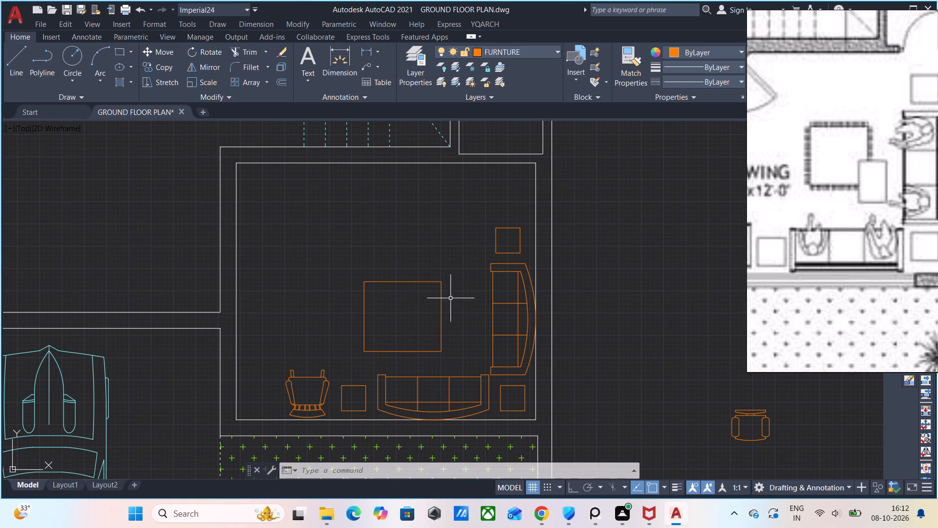
{"action": "middle_click_drag", "start_coordinate": [449, 302], "coordinate": [430, 286]}
{"action": "key", "text": "l"}
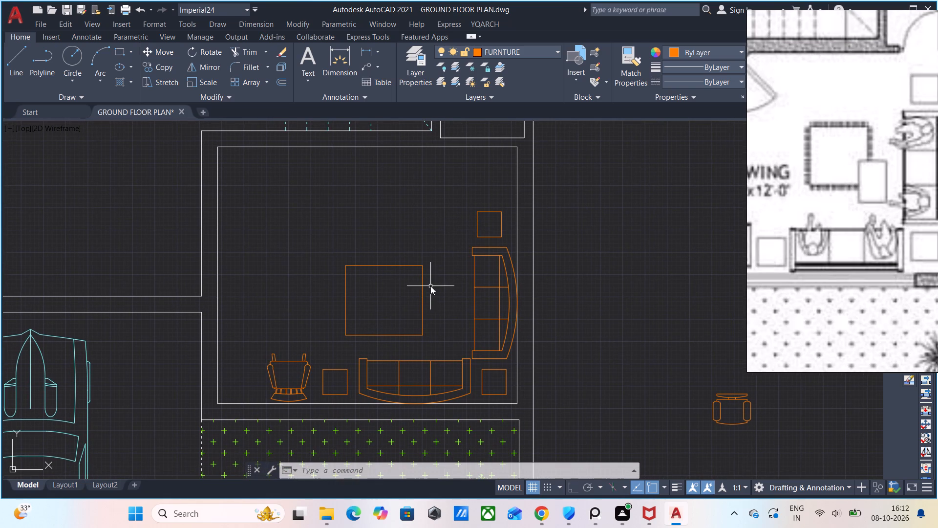
{"action": "key", "text": "Return"}
{"action": "left_click", "coordinate": [709, 70]}
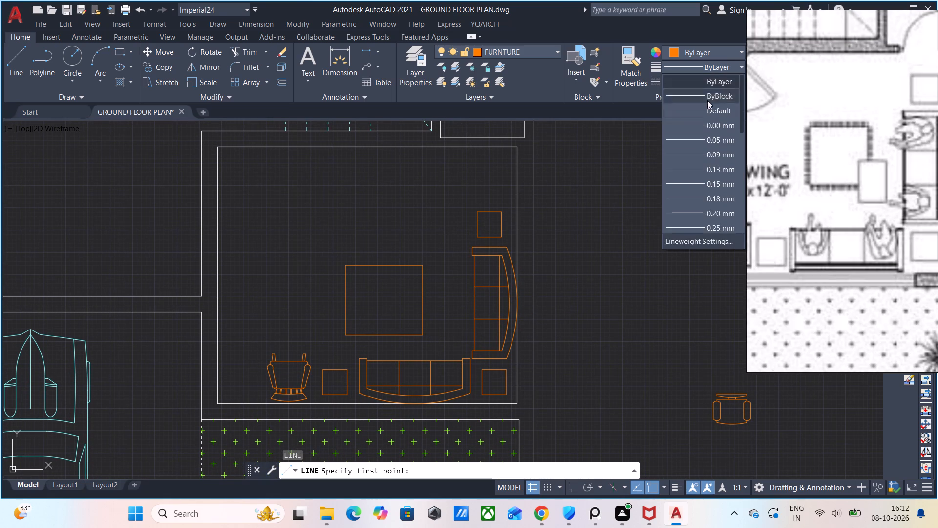
{"action": "scroll", "coordinate": [705, 198], "scroll_direction": "down", "scroll_amount": 4}
{"action": "left_click", "coordinate": [694, 140]}
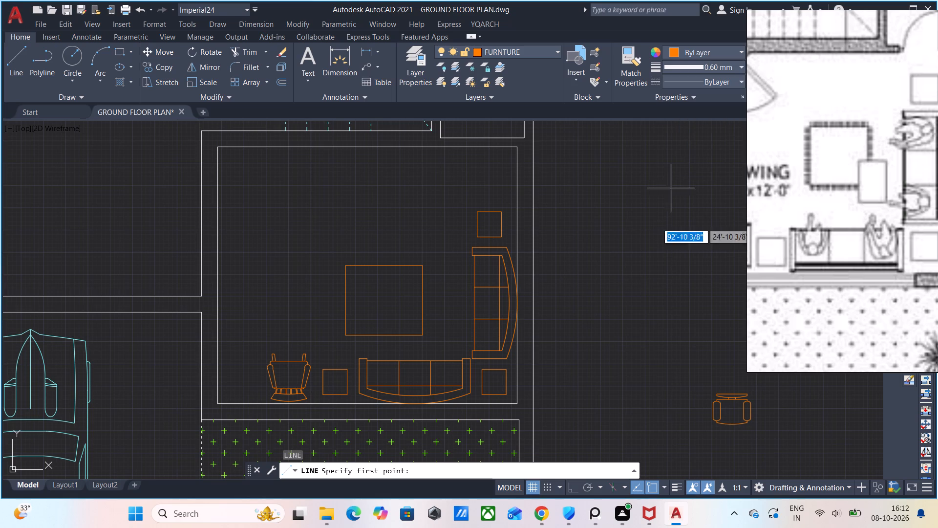
{"action": "left_click", "coordinate": [675, 483]}
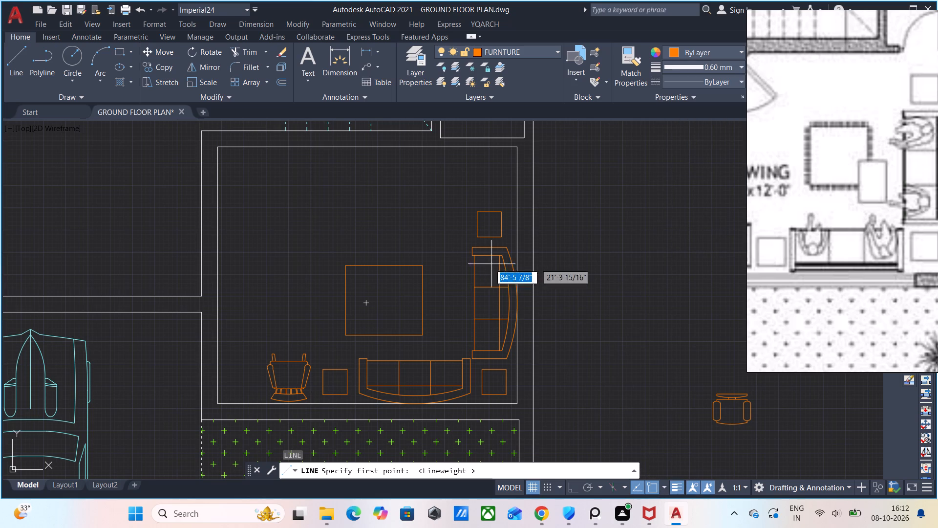
{"action": "scroll", "coordinate": [405, 283], "scroll_direction": "up", "scroll_amount": 1}
{"action": "left_click", "coordinate": [434, 257]}
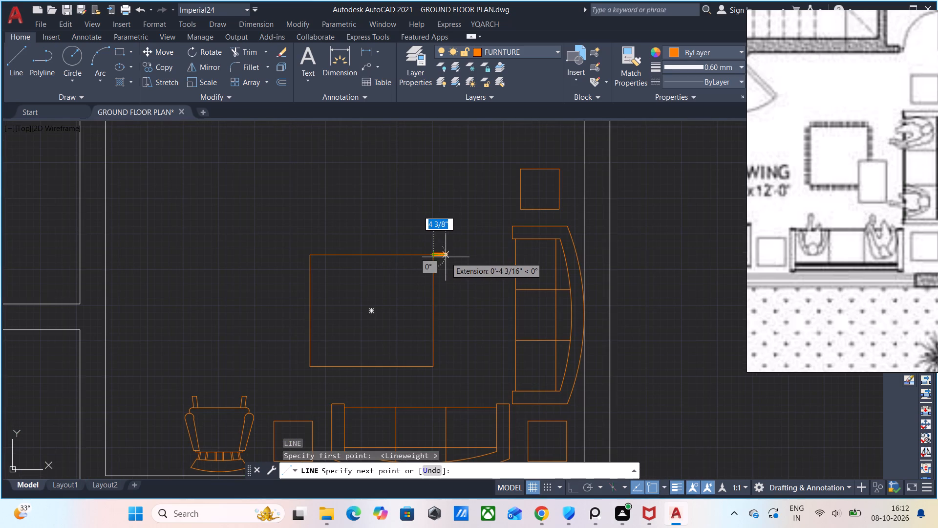
{"action": "left_click", "coordinate": [446, 257]}
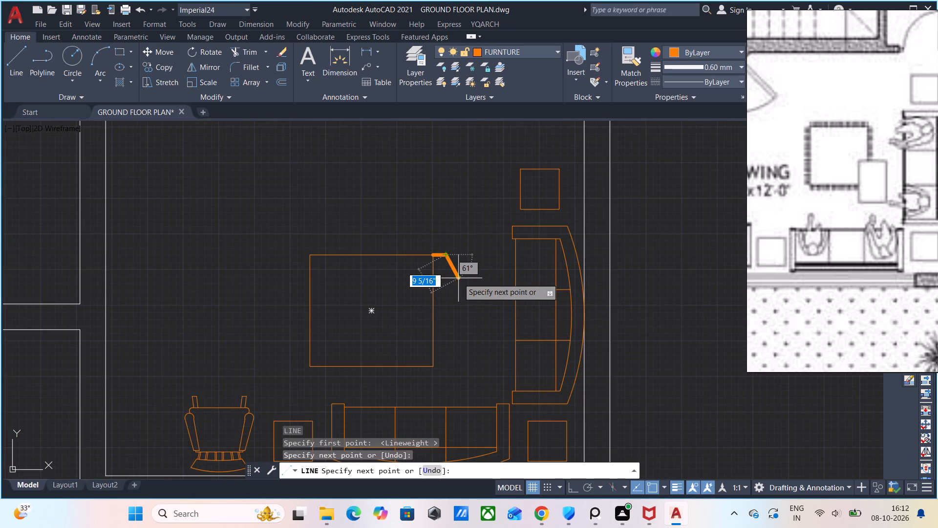
{"action": "key", "text": "Escape"}
Copy the fringe line as a 12-item array fitted along the rug's right edge, from its top corner to its bottom corner.
{"action": "left_click", "coordinate": [442, 256]}
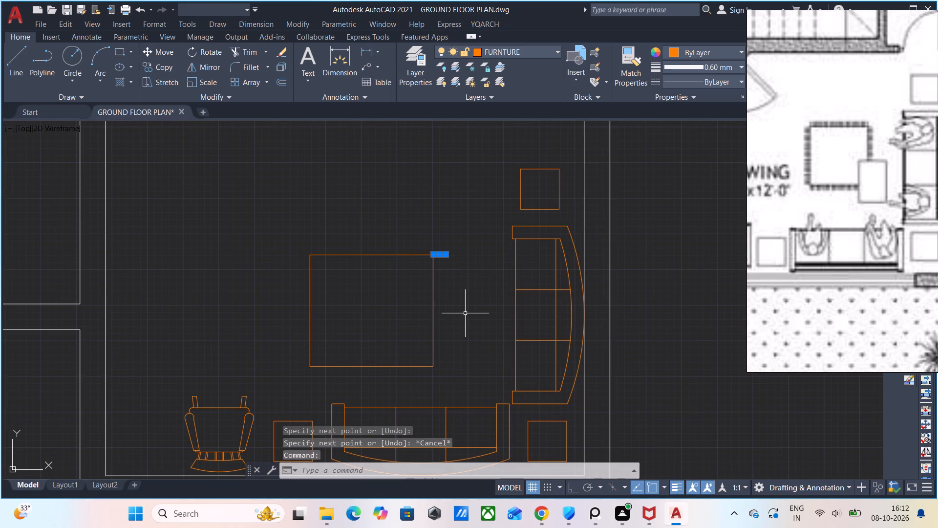
{"action": "type", "text": "CO"}
{"action": "key", "text": "Return"}
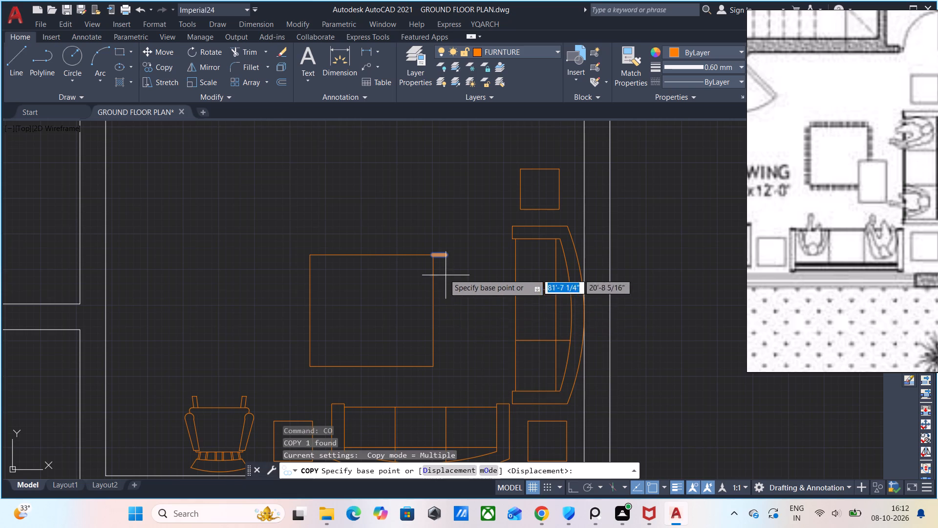
{"action": "left_click", "coordinate": [432, 254]}
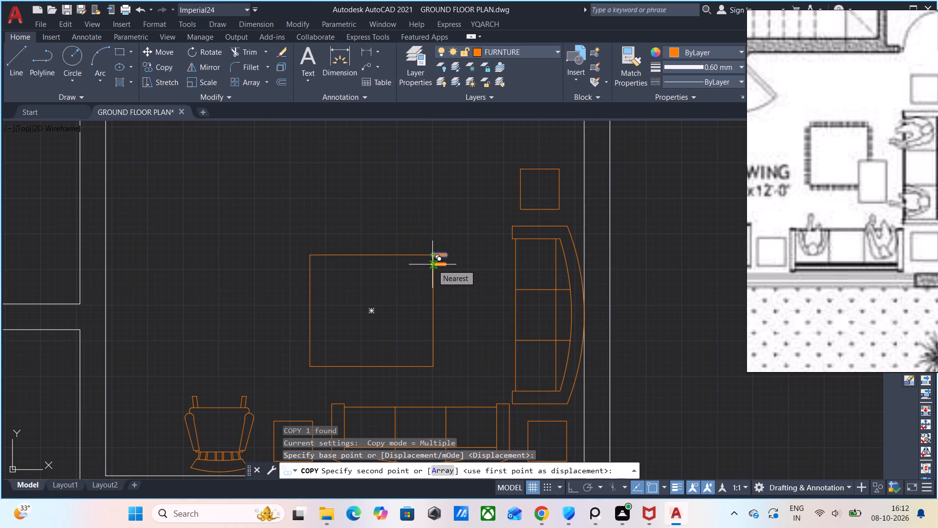
{"action": "type", "text": "AR"}
{"action": "key", "text": "Return"}
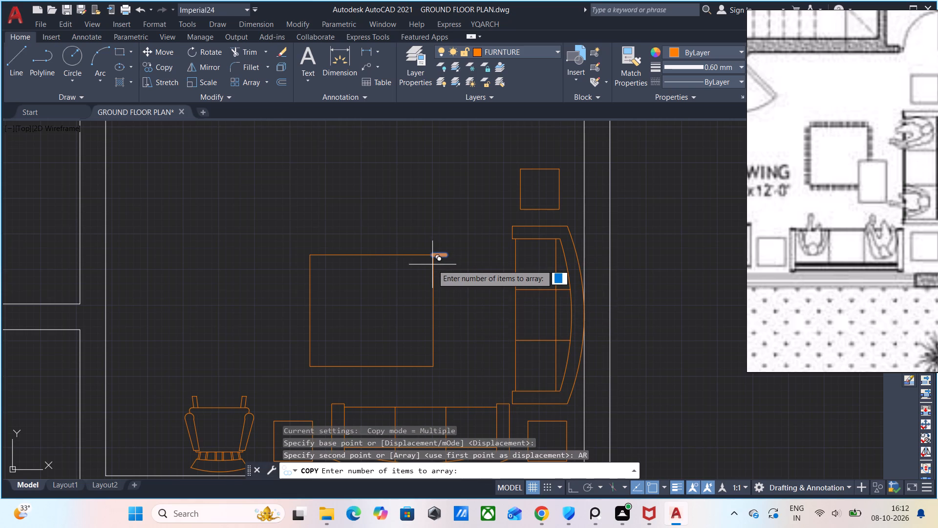
{"action": "type", "text": "12"}
{"action": "key", "text": "Return"}
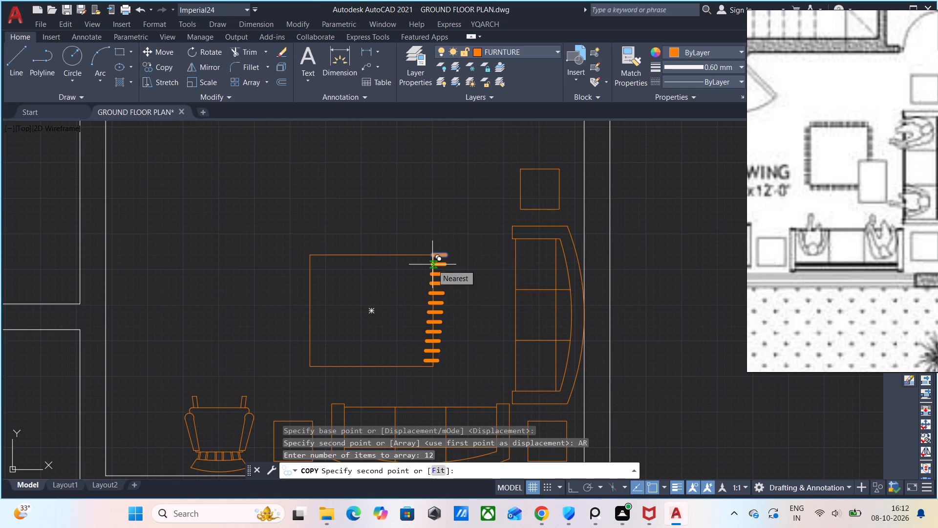
{"action": "left_click", "coordinate": [438, 474]}
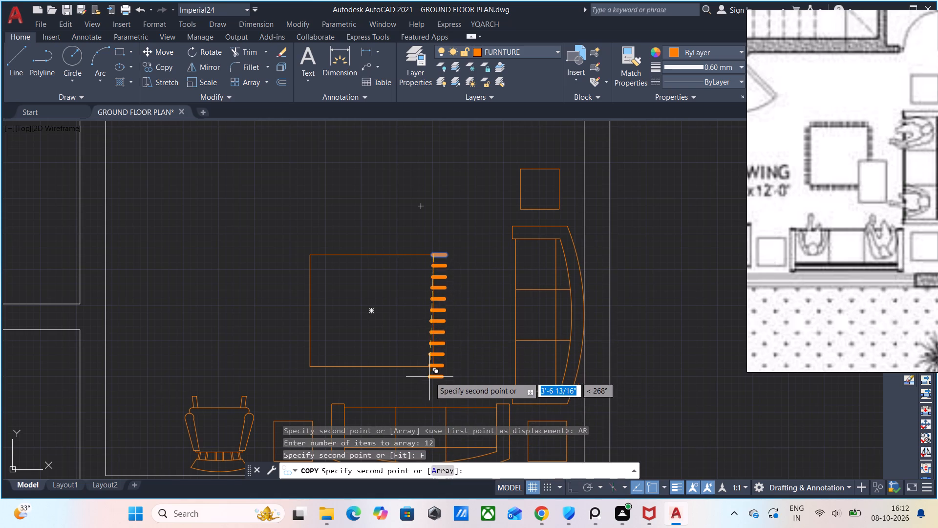
{"action": "left_click", "coordinate": [430, 367]}
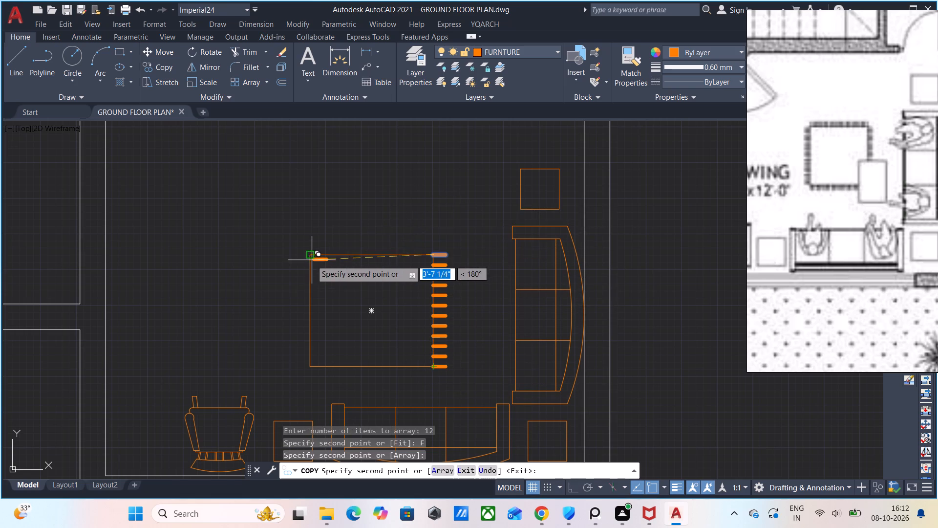
{"action": "key", "text": "Escape"}
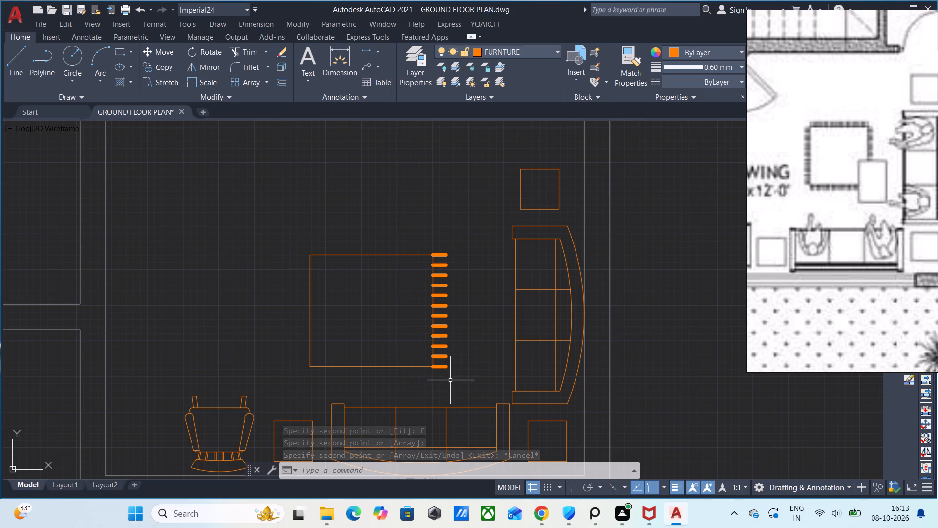
Mirror the right-edge fringe lines about the rug's vertical centreline onto its left edge, keeping the source lines.
{"action": "left_click_drag", "start_coordinate": [451, 380], "coordinate": [451, 370]}
{"action": "left_click", "coordinate": [439, 237]}
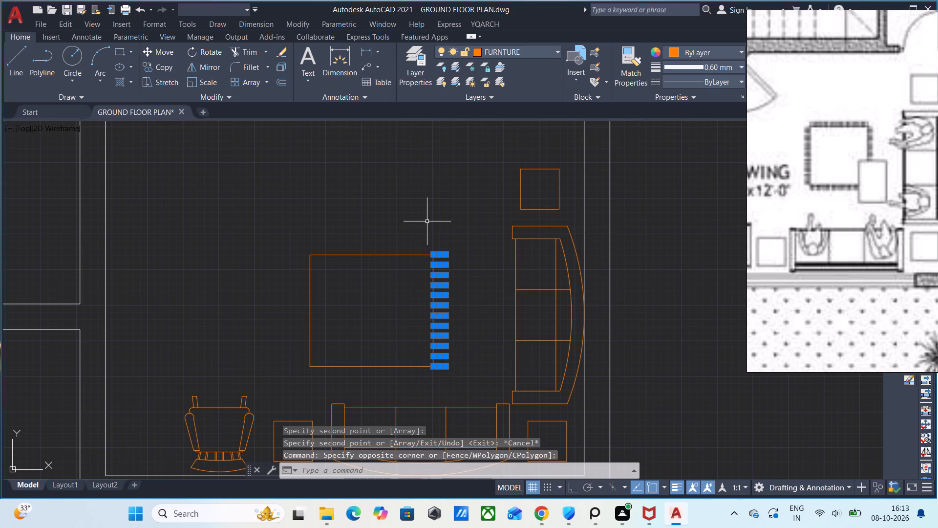
{"action": "type", "text": "MI"}
{"action": "key", "text": "Return"}
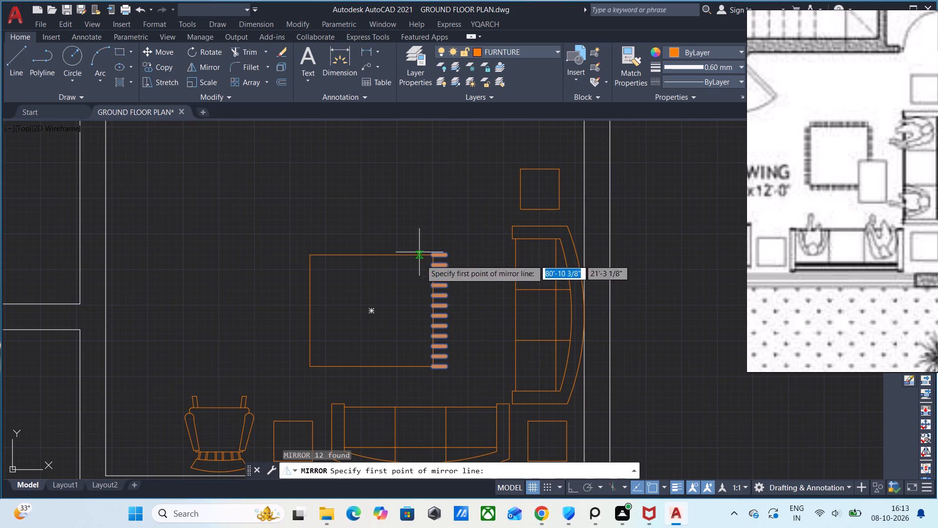
{"action": "left_click", "coordinate": [372, 256]}
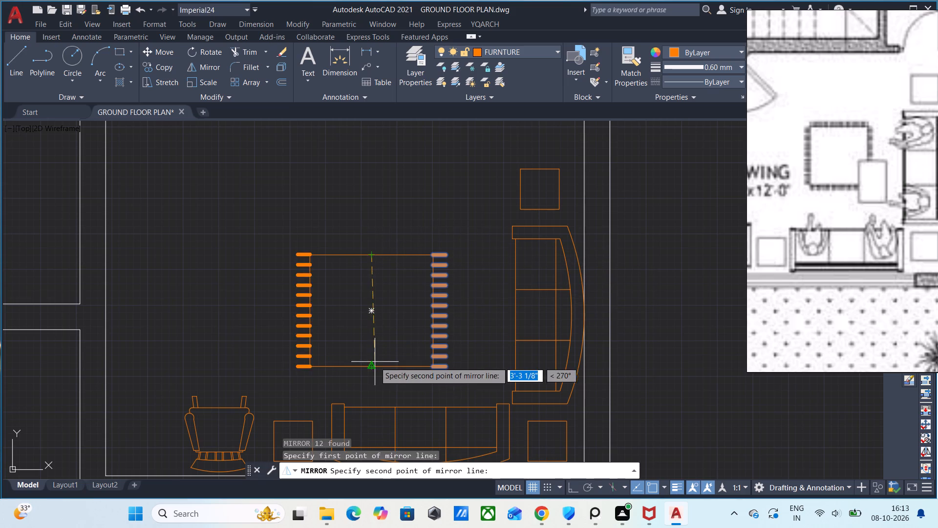
{"action": "left_click", "coordinate": [375, 367]}
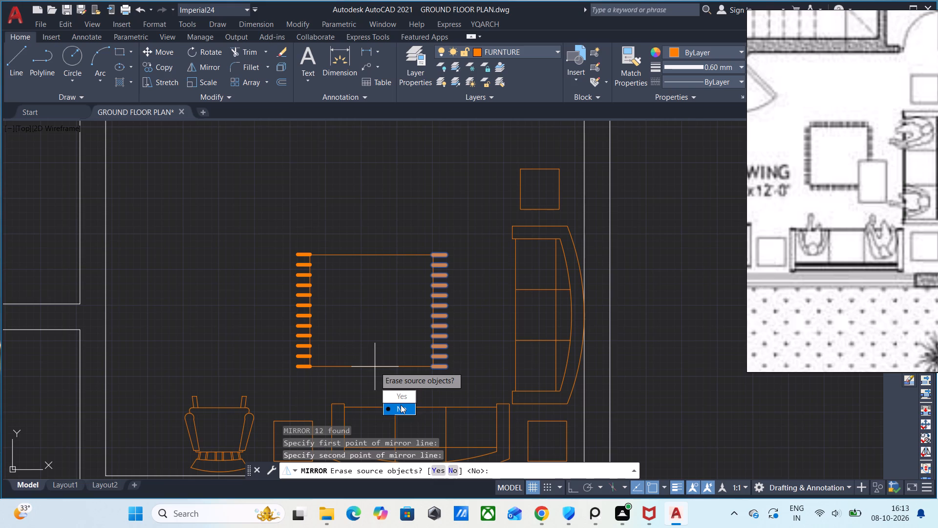
{"action": "left_click_drag", "start_coordinate": [401, 405], "coordinate": [375, 367]}
Copy the right-edge fringe lines from the rug's bottom-right corner to the midpoint of its bottom edge.
{"action": "left_click_drag", "start_coordinate": [290, 222], "coordinate": [290, 229]}
{"action": "left_click", "coordinate": [303, 378]}
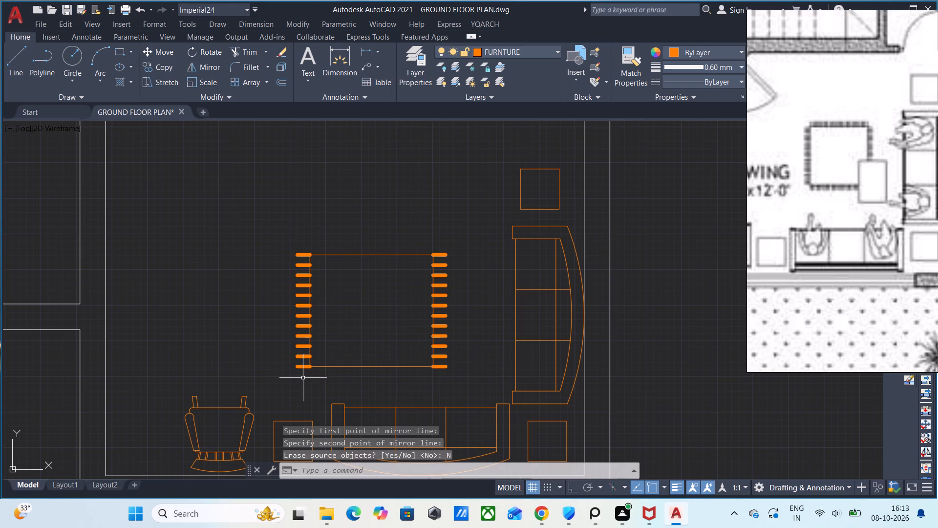
{"action": "left_click_drag", "start_coordinate": [457, 381], "coordinate": [447, 346]}
{"action": "left_click", "coordinate": [437, 218]}
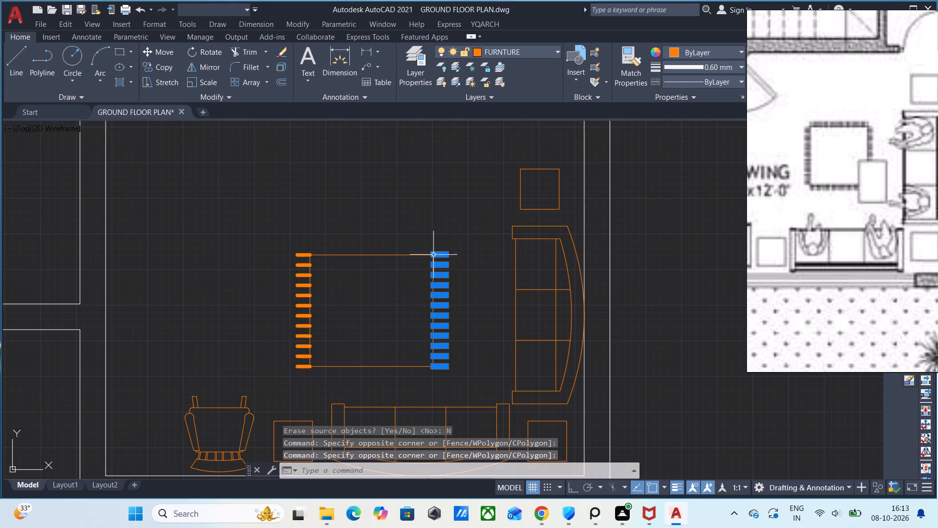
{"action": "key", "text": "c"}
{"action": "key", "text": "o"}
{"action": "key", "text": "Return"}
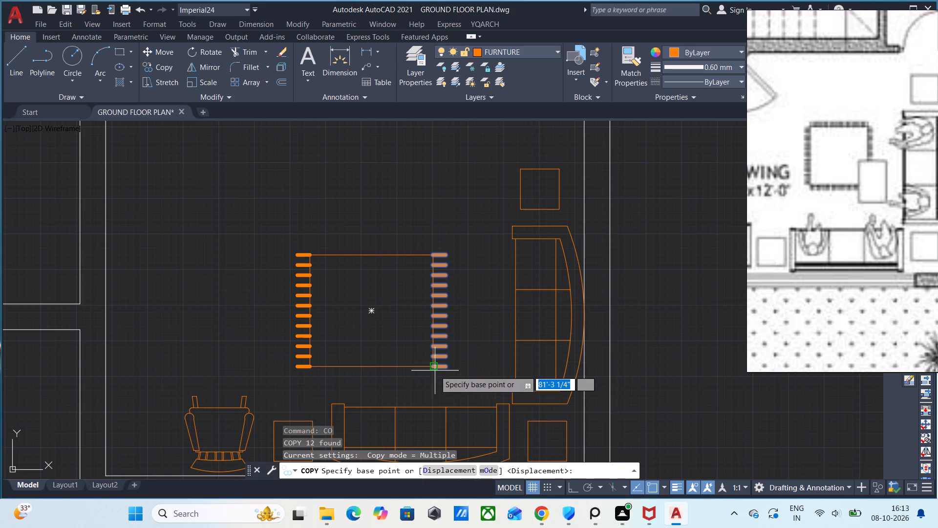
{"action": "left_click", "coordinate": [432, 371]}
{"action": "left_click", "coordinate": [370, 371]}
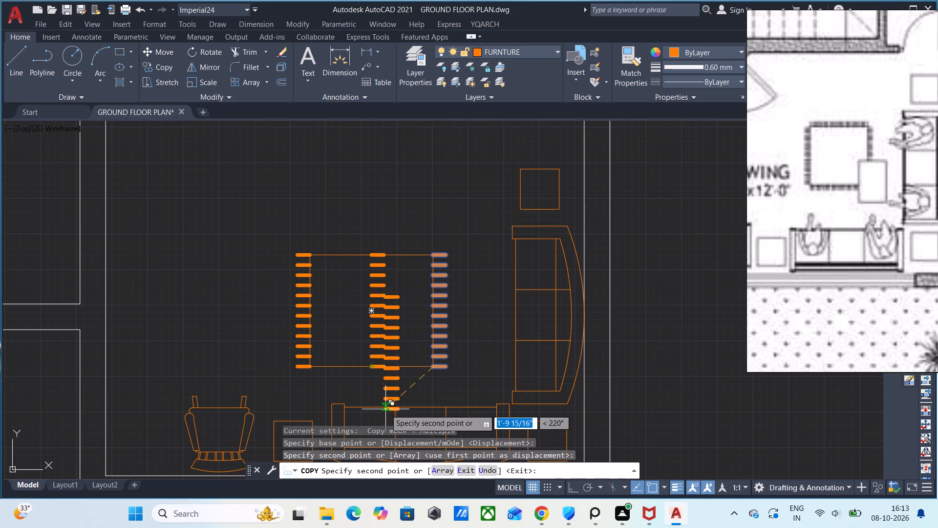
{"action": "key", "text": "Escape"}
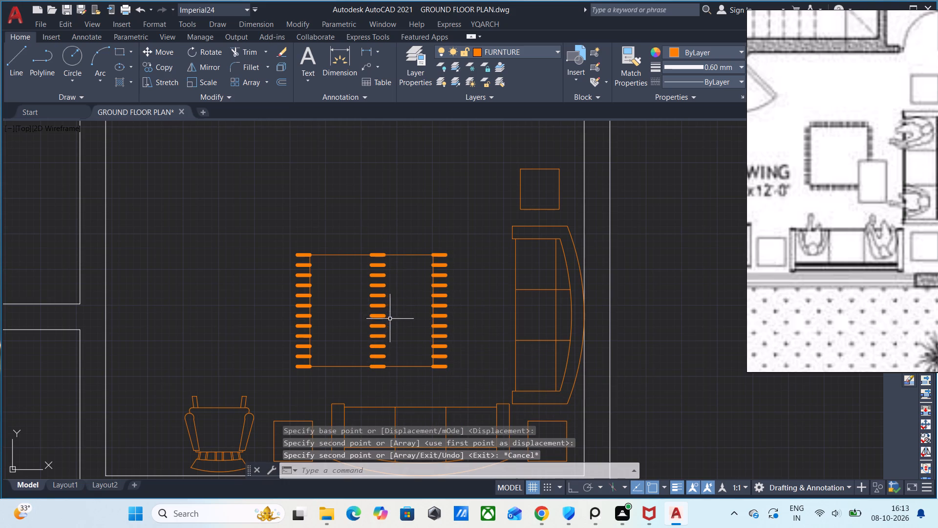
With Ortho on, rotate the 12 copied fringe lines in the middle of the rug 90° counterclockwise, leaving the rug outline unselected.
{"action": "left_click_drag", "start_coordinate": [398, 351], "coordinate": [396, 341]}
{"action": "left_click", "coordinate": [364, 289]}
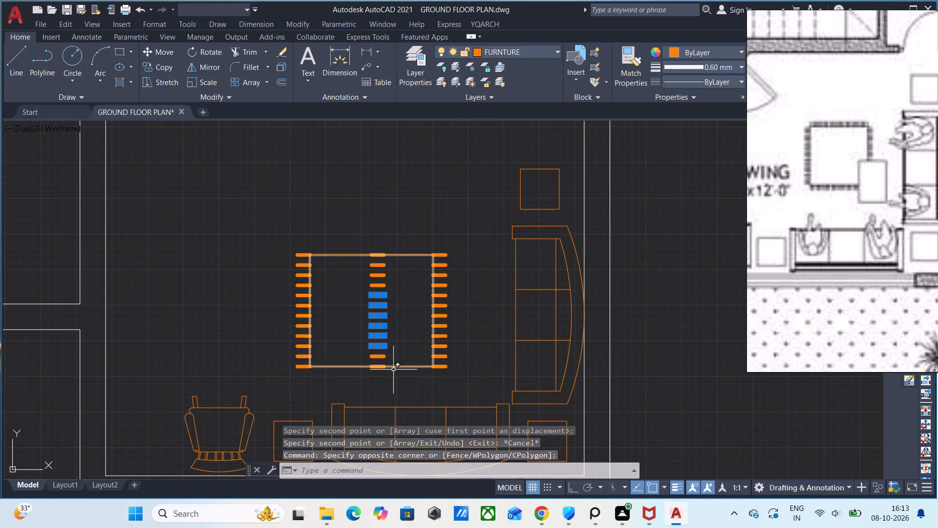
{"action": "scroll", "coordinate": [393, 370], "scroll_direction": "up", "scroll_amount": 1}
{"action": "left_click_drag", "start_coordinate": [384, 373], "coordinate": [380, 358]}
{"action": "left_click", "coordinate": [354, 173]}
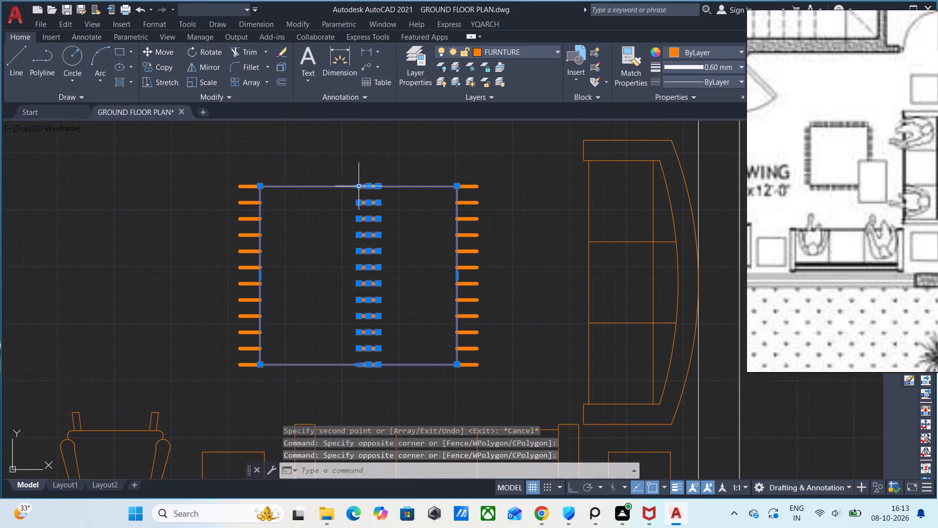
{"action": "left_click", "coordinate": [328, 388], "text": "shift"}
{"action": "left_click", "coordinate": [292, 164], "text": "shift"}
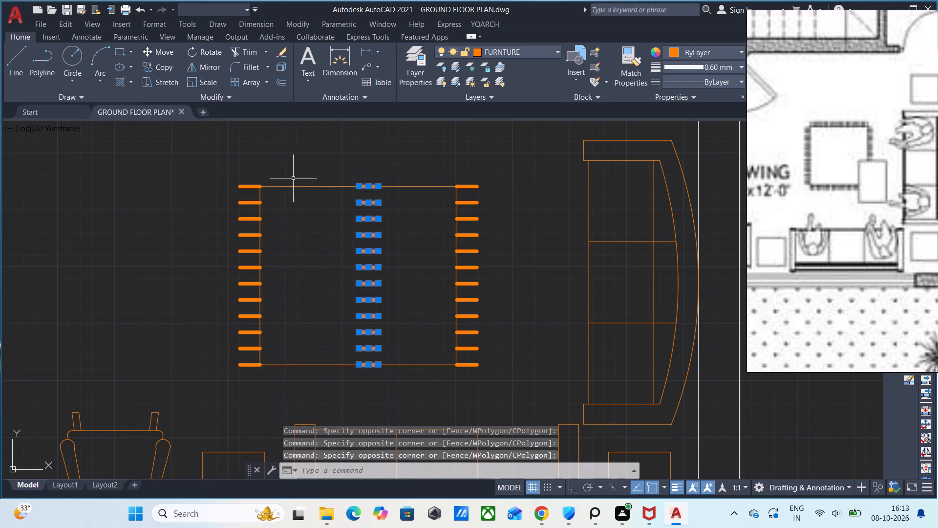
{"action": "key", "text": "r"}
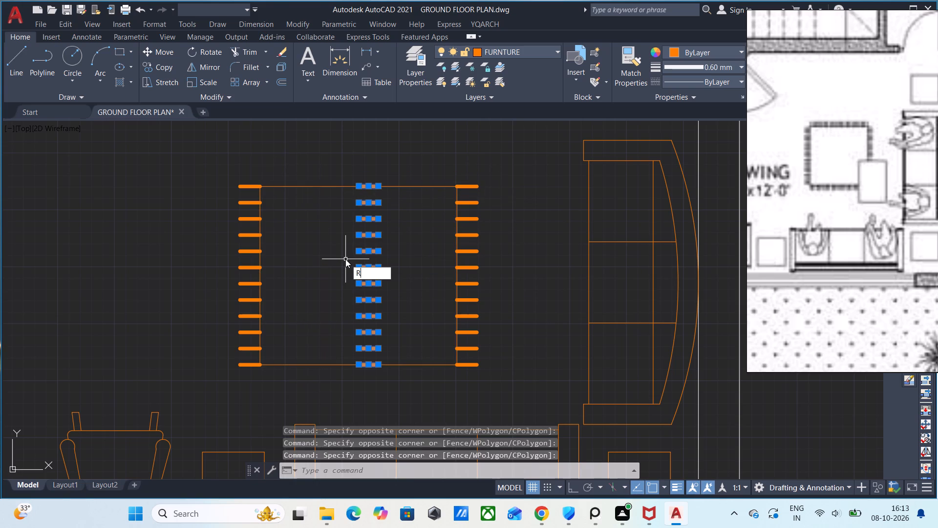
{"action": "key", "text": "o"}
{"action": "key", "text": "Return"}
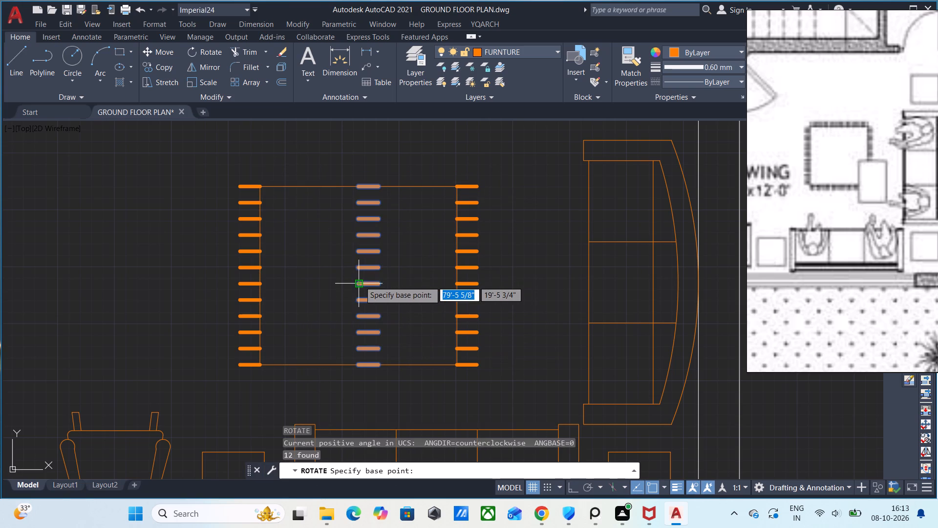
{"action": "left_click", "coordinate": [360, 281]}
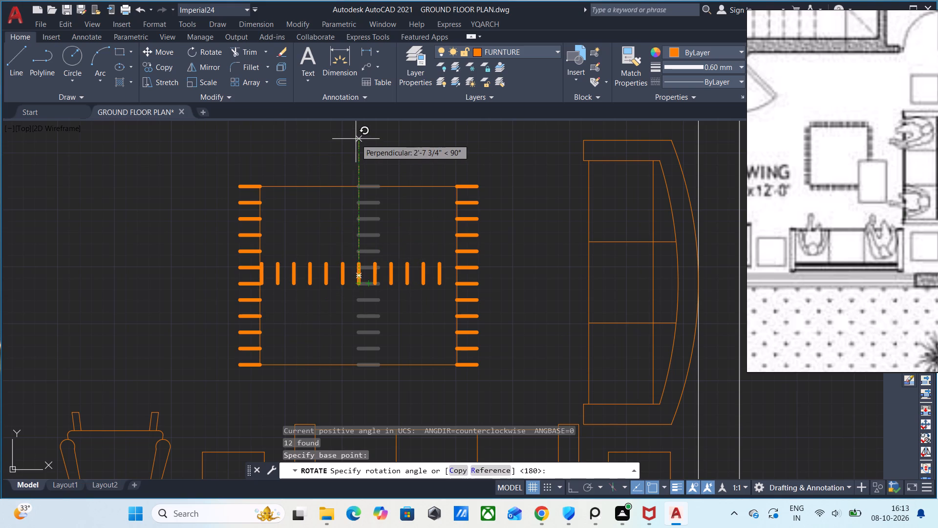
{"action": "key", "text": "F8"}
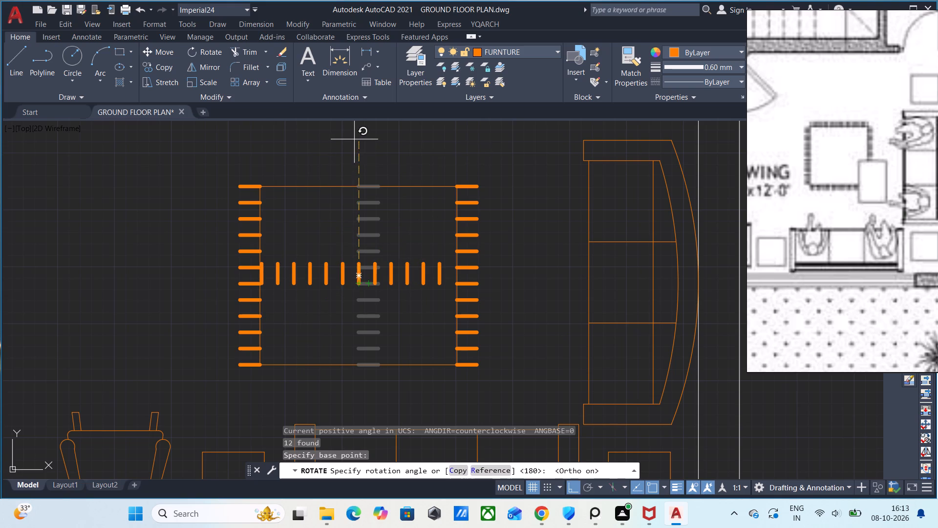
{"action": "left_click", "coordinate": [353, 205]}
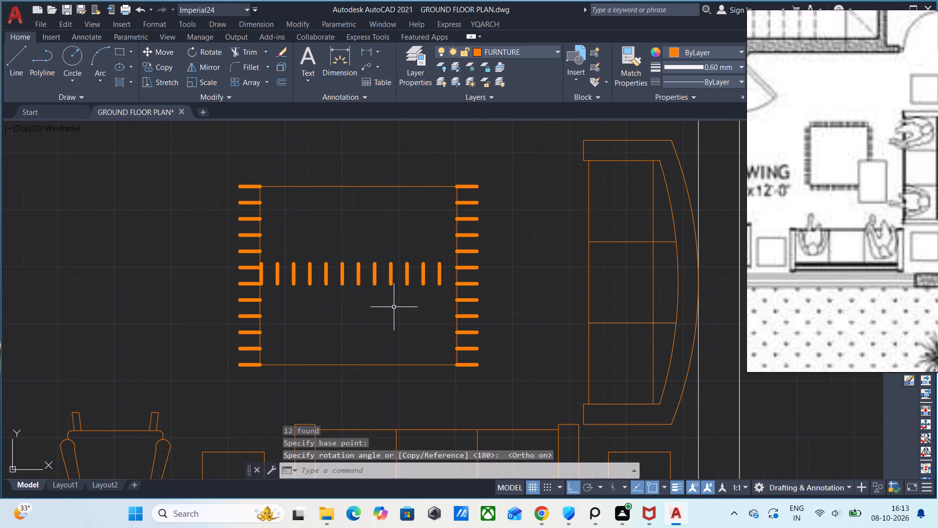
Move the rotated fringe row from its leftmost line's top end to the rug's bottom-left corner.
{"action": "left_click_drag", "start_coordinate": [394, 307], "coordinate": [391, 297]}
{"action": "left_click", "coordinate": [342, 237]}
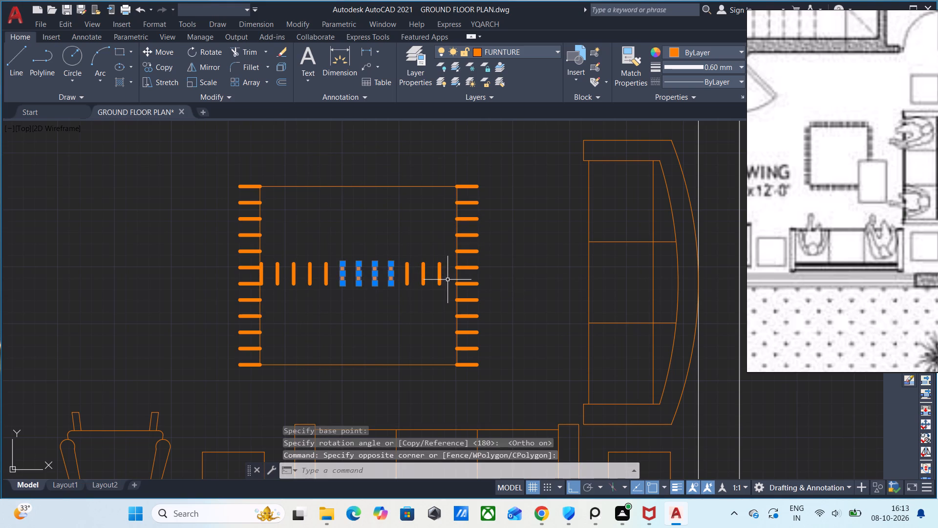
{"action": "left_click_drag", "start_coordinate": [447, 280], "coordinate": [439, 276]}
{"action": "left_click", "coordinate": [262, 255]}
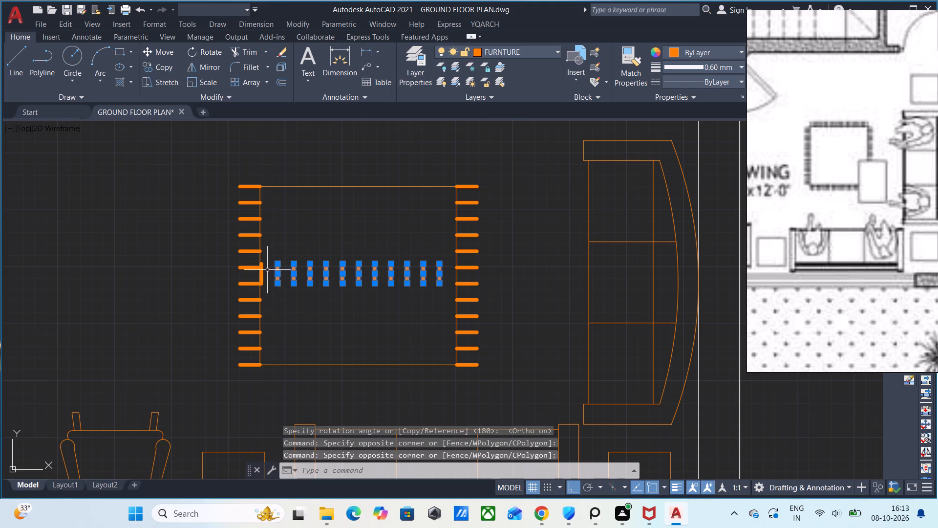
{"action": "left_click", "coordinate": [262, 272]}
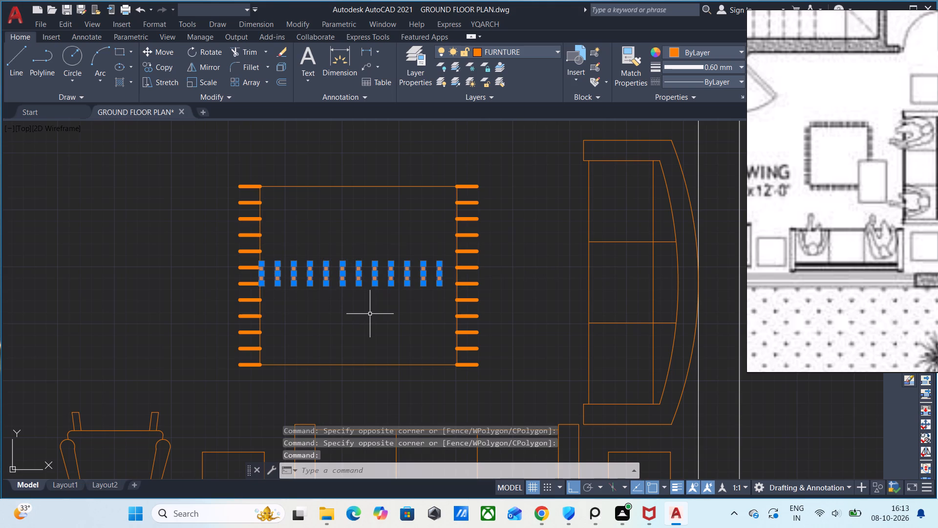
{"action": "key", "text": "m"}
{"action": "key", "text": "Return"}
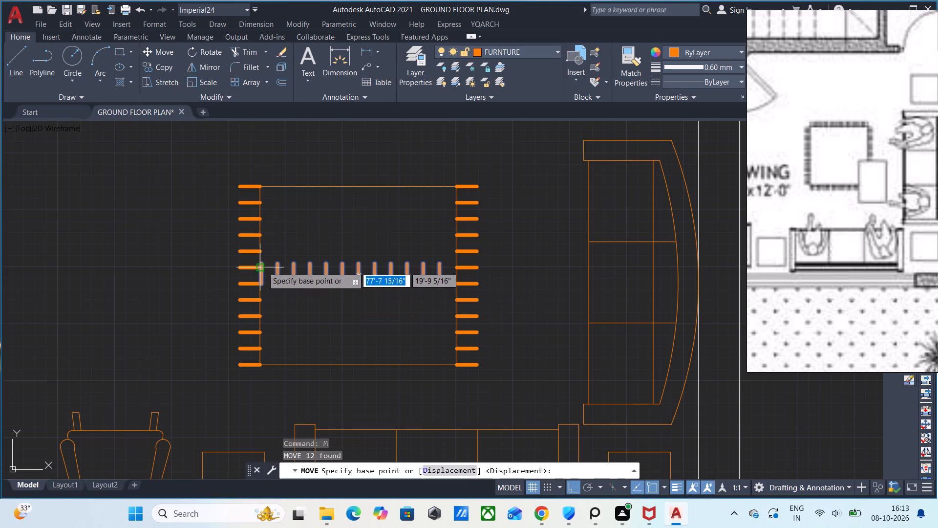
{"action": "left_click", "coordinate": [261, 265]}
{"action": "left_click", "coordinate": [260, 366]}
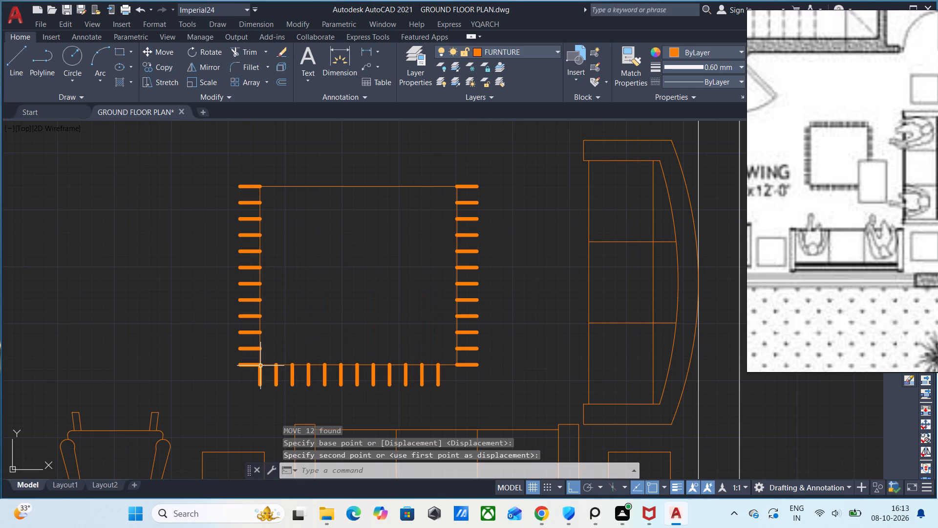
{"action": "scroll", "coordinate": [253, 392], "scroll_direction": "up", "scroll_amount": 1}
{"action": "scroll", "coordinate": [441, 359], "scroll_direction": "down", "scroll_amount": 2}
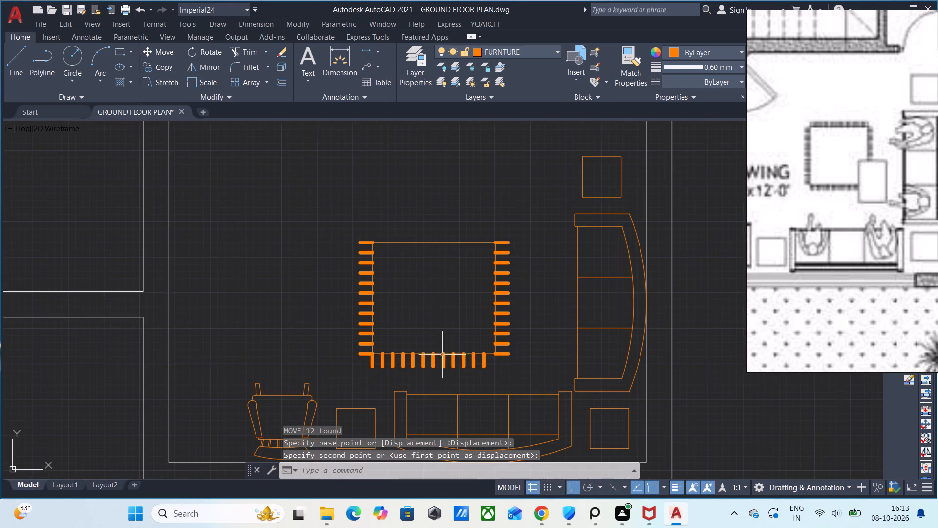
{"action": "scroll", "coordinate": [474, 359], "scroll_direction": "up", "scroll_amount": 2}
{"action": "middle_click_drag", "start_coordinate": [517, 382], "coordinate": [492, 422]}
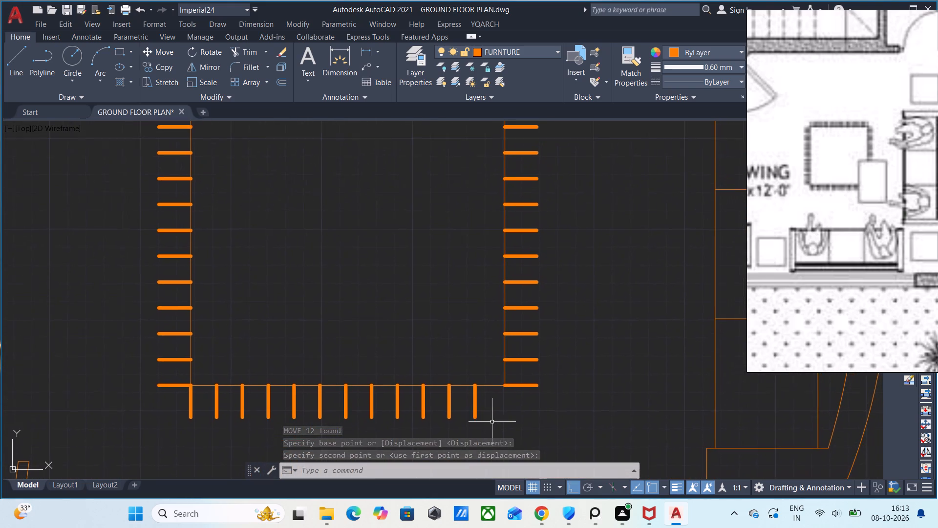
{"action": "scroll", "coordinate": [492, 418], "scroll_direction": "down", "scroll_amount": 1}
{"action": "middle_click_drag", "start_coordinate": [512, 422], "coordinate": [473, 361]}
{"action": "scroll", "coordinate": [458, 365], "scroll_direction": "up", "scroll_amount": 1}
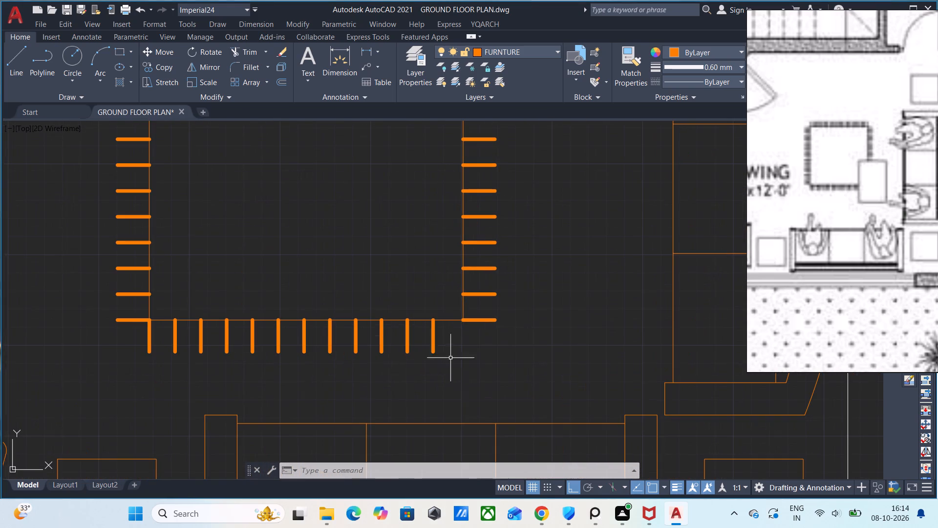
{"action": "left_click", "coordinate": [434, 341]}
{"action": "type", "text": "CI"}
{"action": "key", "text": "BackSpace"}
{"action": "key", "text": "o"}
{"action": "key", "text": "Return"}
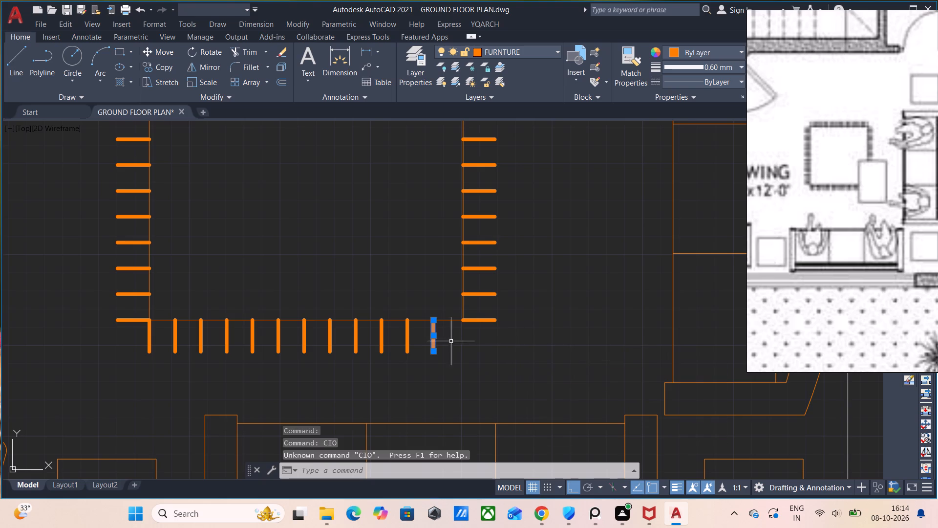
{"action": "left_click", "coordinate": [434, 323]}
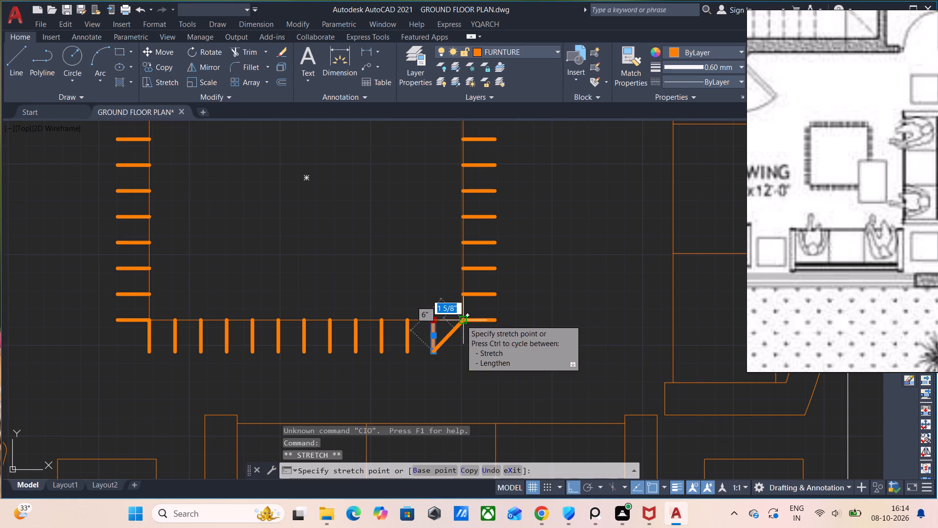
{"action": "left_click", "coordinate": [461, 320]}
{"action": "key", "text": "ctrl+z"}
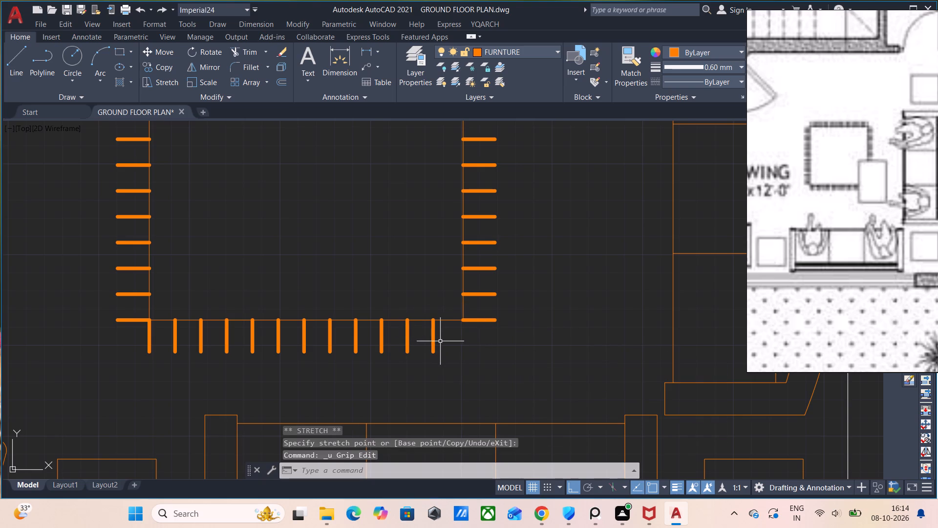
Copy the last vertical fringe line from its top end to the rug's bottom-right corner.
{"action": "left_click", "coordinate": [432, 344]}
{"action": "type", "text": "CO"}
{"action": "key", "text": "Return"}
{"action": "left_click", "coordinate": [435, 321]}
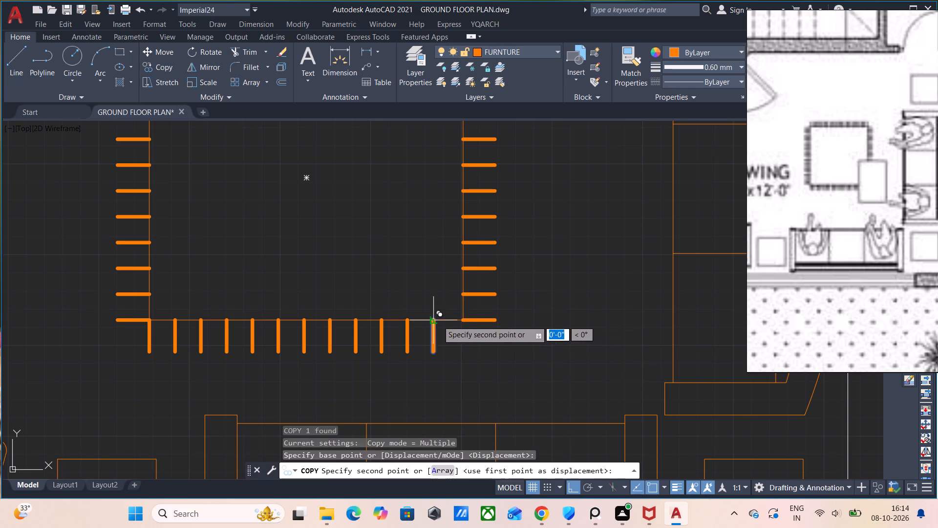
{"action": "left_click", "coordinate": [461, 321]}
{"action": "key", "text": "Escape"}
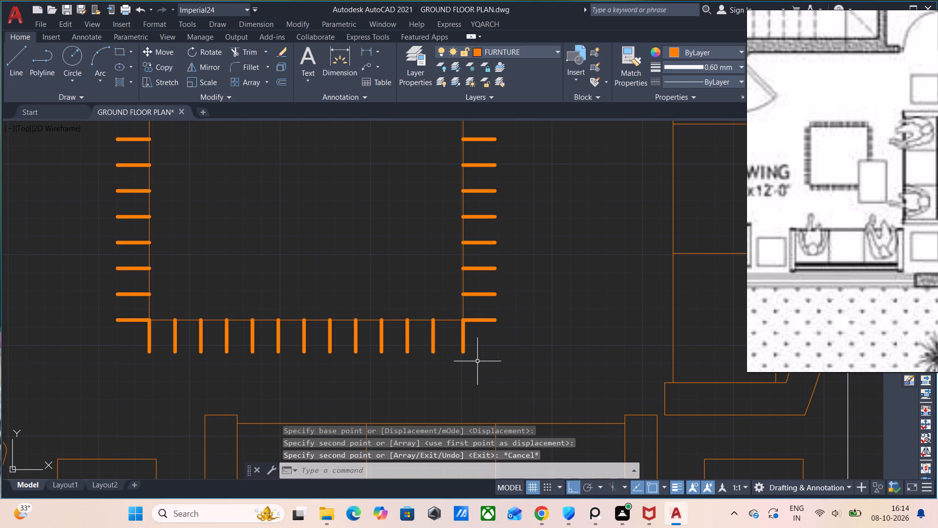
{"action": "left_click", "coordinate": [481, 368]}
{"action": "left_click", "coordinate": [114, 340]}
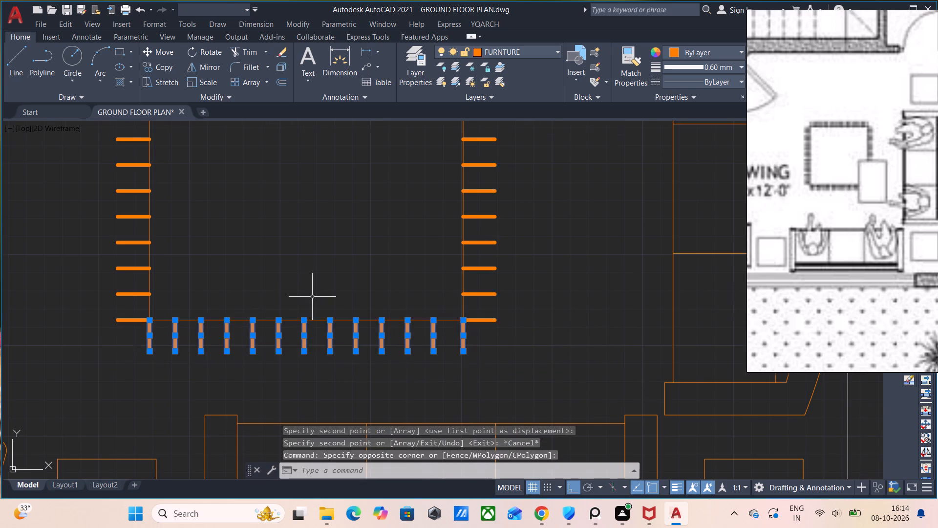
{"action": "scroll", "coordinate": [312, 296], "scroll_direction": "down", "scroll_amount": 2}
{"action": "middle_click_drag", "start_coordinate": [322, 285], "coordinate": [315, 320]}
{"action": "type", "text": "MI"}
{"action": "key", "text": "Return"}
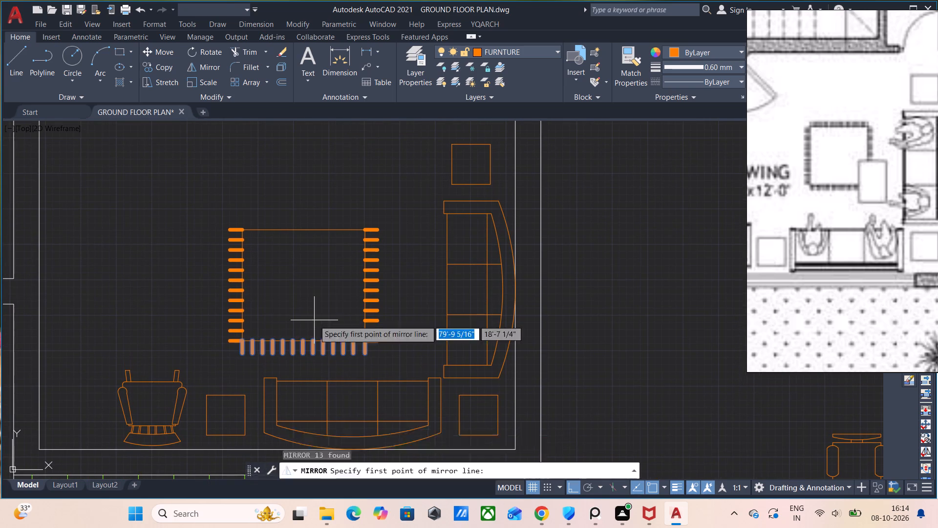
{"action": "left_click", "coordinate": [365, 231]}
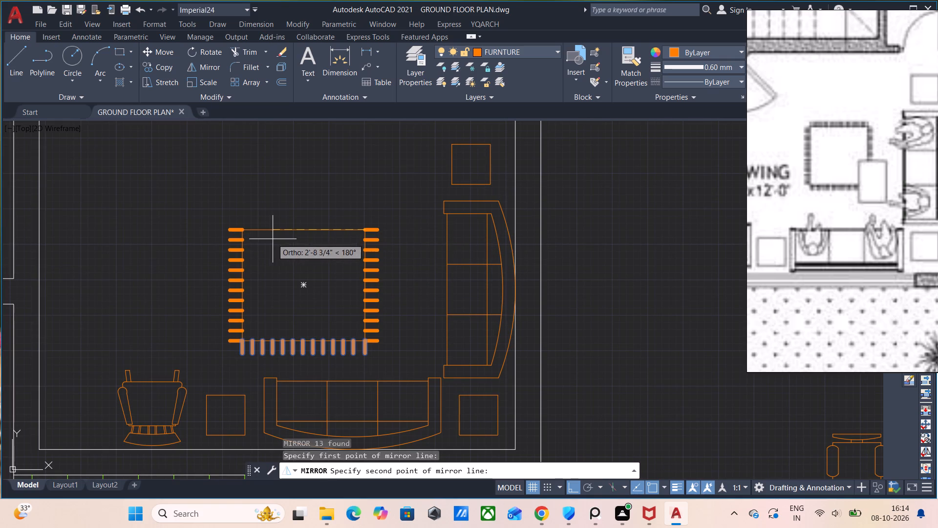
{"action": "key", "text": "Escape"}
Mirror the 13 bottom-edge fringe lines about the rug's horizontal centreline onto its top edge, keeping the source lines.
{"action": "left_click", "coordinate": [375, 364]}
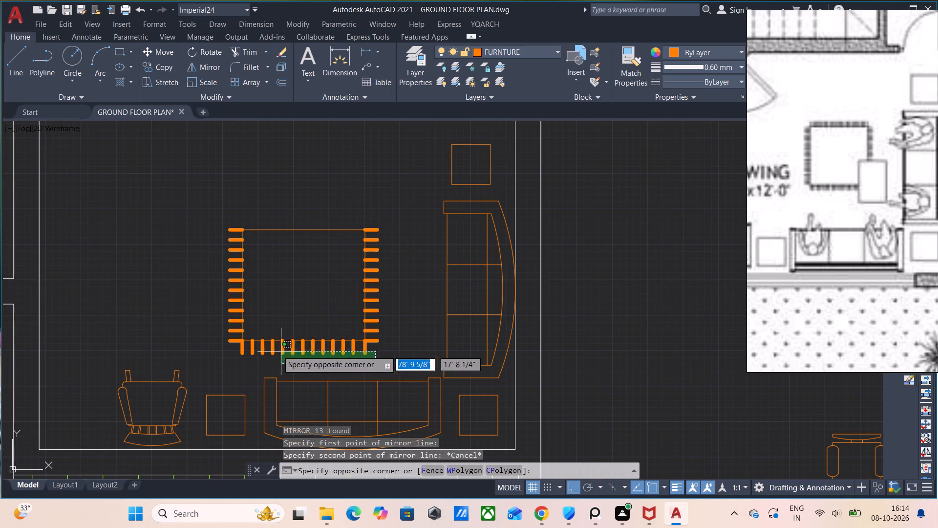
{"action": "left_click", "coordinate": [230, 352]}
{"action": "type", "text": "MI"}
{"action": "key", "text": "Return"}
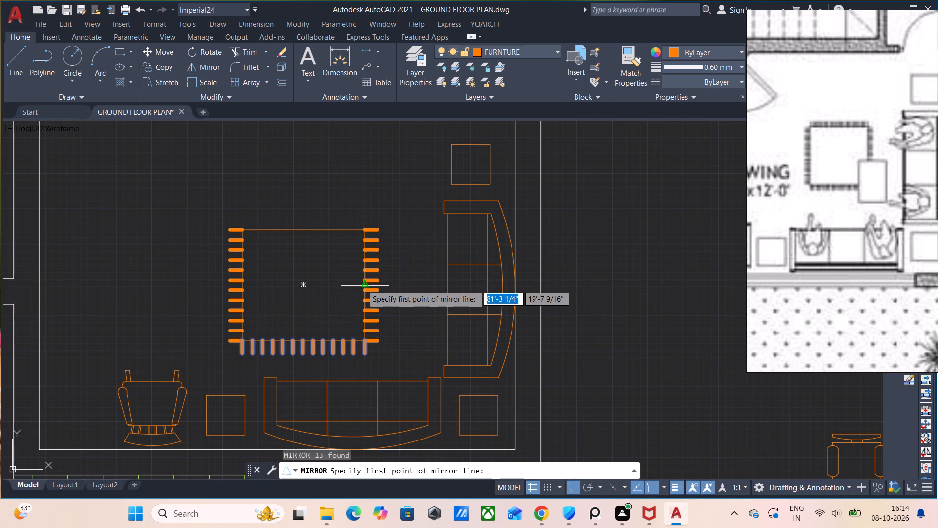
{"action": "left_click", "coordinate": [362, 285]}
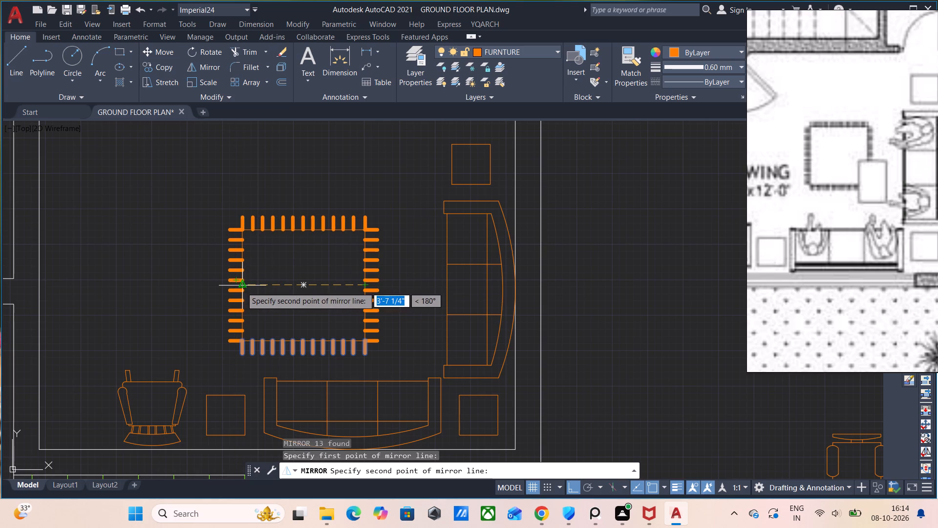
{"action": "left_click", "coordinate": [241, 287]}
{"action": "left_click_drag", "start_coordinate": [270, 332], "coordinate": [241, 287]}
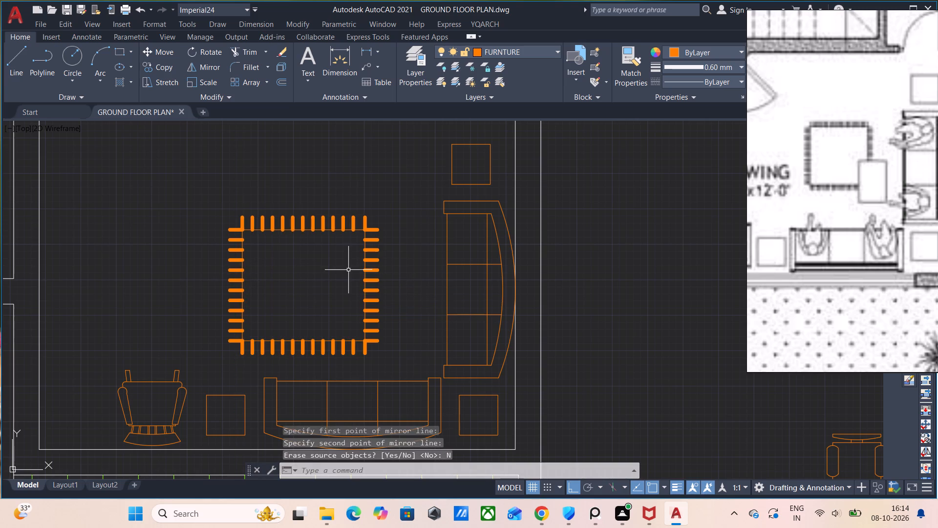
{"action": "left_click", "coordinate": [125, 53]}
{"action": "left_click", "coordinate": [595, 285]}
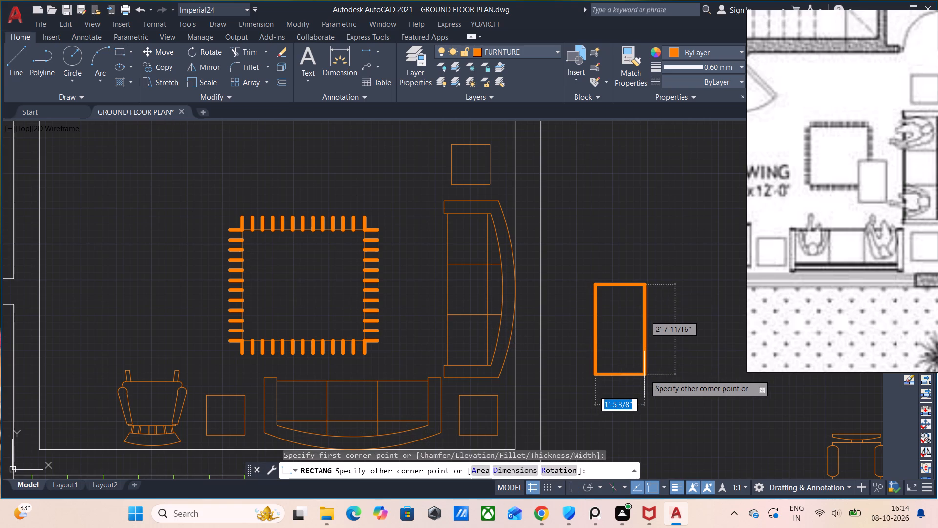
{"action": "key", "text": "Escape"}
With the lineweight set to ByBlock, draw a table rectangle about 1'-9" wide by 3'-1" high outside the room's right wall.
{"action": "left_click", "coordinate": [703, 64]}
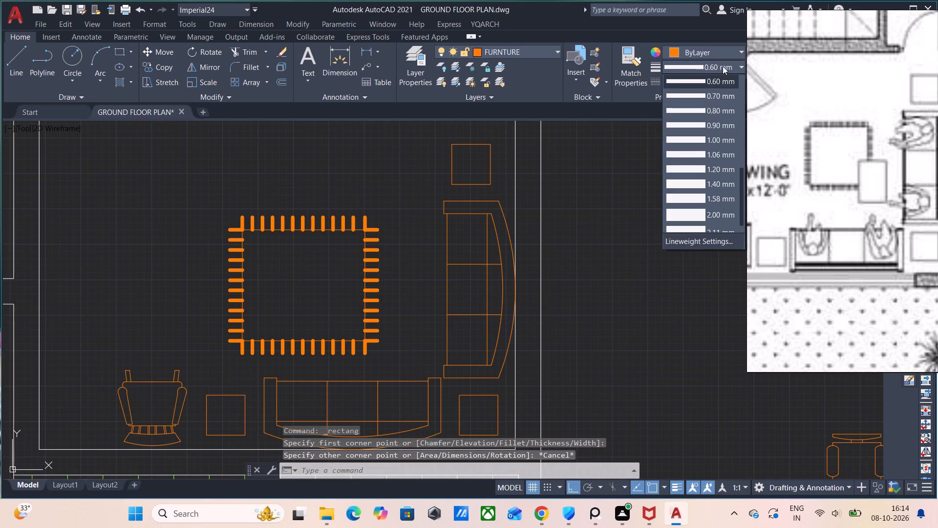
{"action": "scroll", "coordinate": [703, 100], "scroll_direction": "up", "scroll_amount": 5}
{"action": "left_click", "coordinate": [693, 85]}
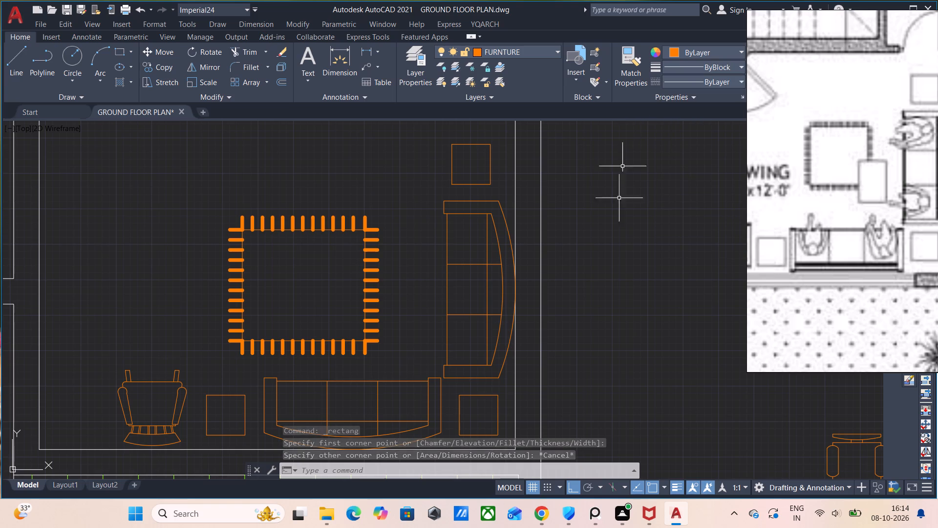
{"action": "type", "text": "REC"}
{"action": "key", "text": "Return"}
{"action": "left_click", "coordinate": [612, 237]}
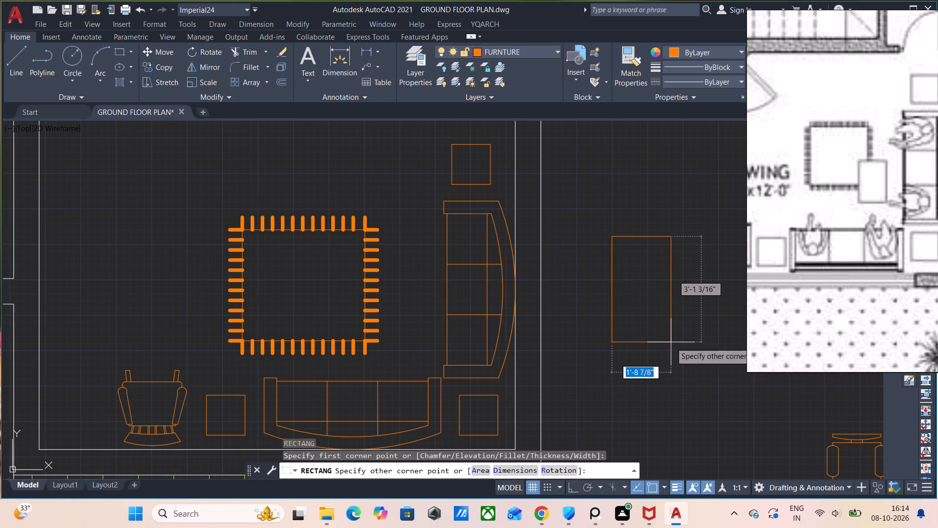
{"action": "left_click", "coordinate": [671, 342]}
Create a polygonal wipeout through the four corners of the table rectangle outside the room's right wall.
{"action": "type", "text": "WI"}
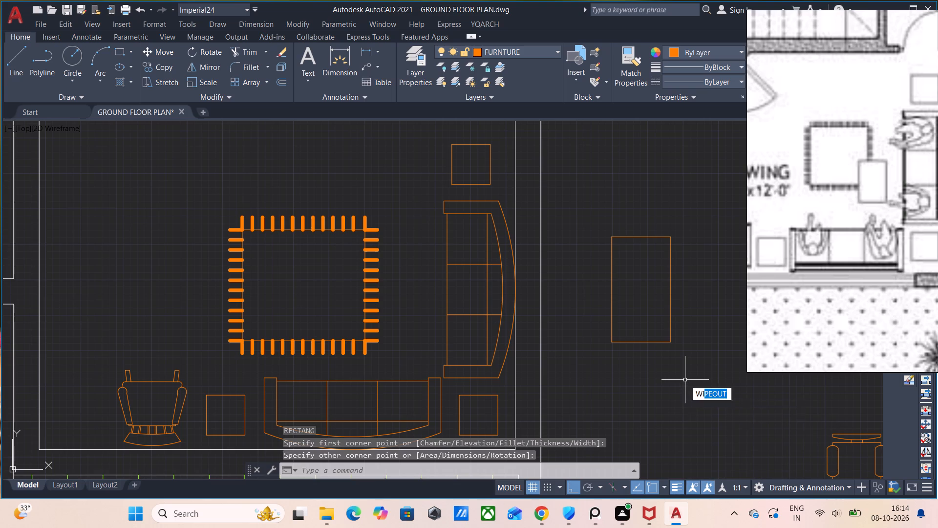
{"action": "left_click", "coordinate": [725, 408]}
{"action": "left_click", "coordinate": [667, 341]}
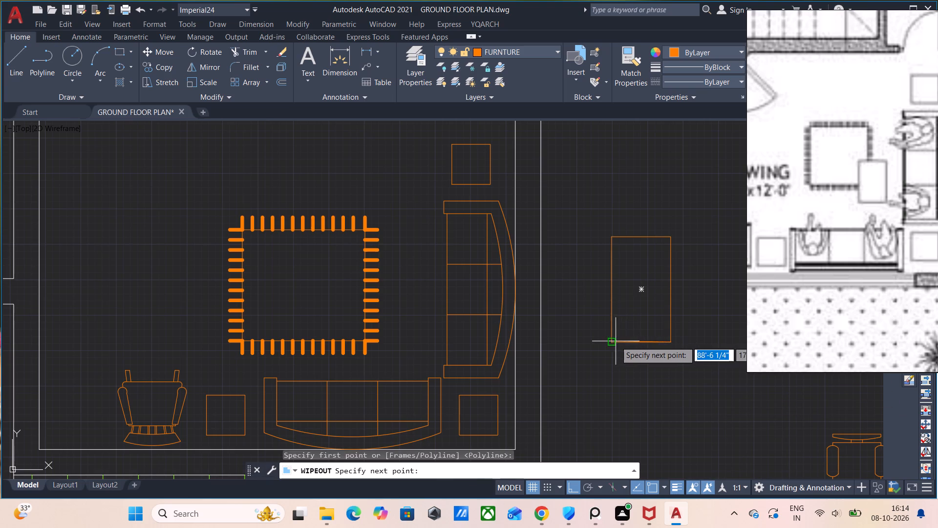
{"action": "left_click", "coordinate": [614, 341]}
{"action": "left_click", "coordinate": [612, 233]}
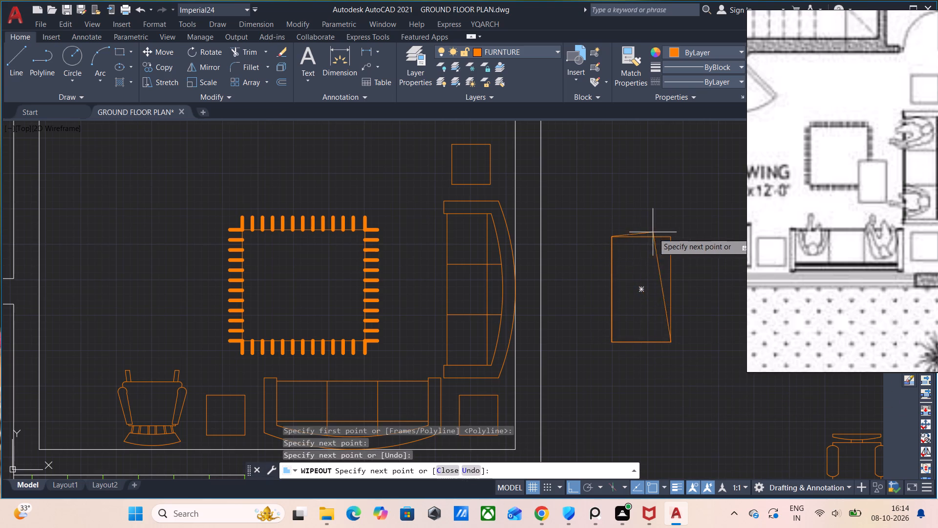
{"action": "left_click", "coordinate": [671, 234]}
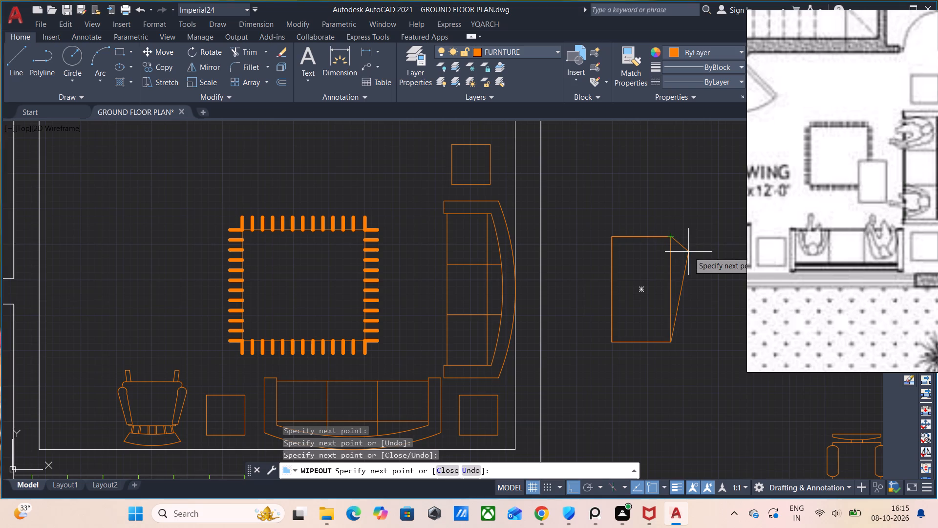
{"action": "left_click", "coordinate": [672, 235]}
{"action": "key", "text": "Return"}
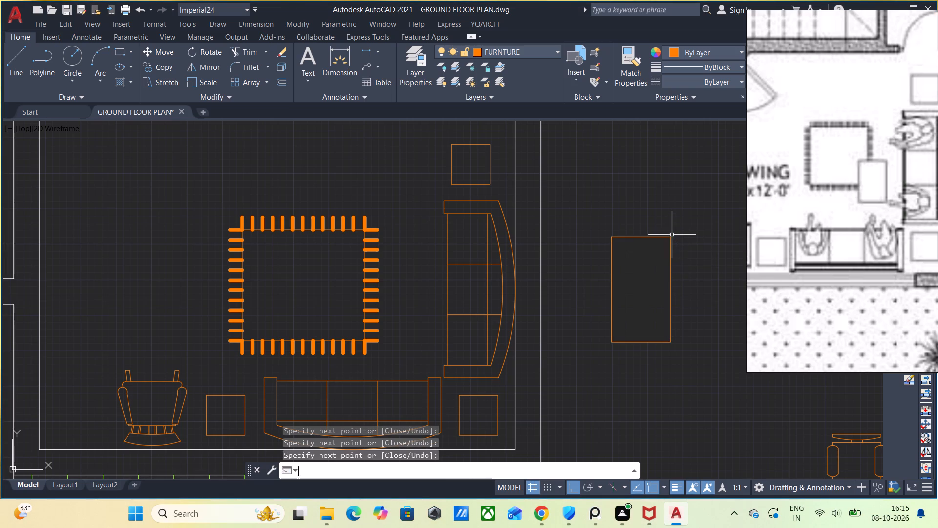
With Ortho off, move the table and its wipeout from the top-left corner onto the rug's lower-right area.
{"action": "left_click_drag", "start_coordinate": [683, 391], "coordinate": [678, 380]}
{"action": "left_click", "coordinate": [607, 214]}
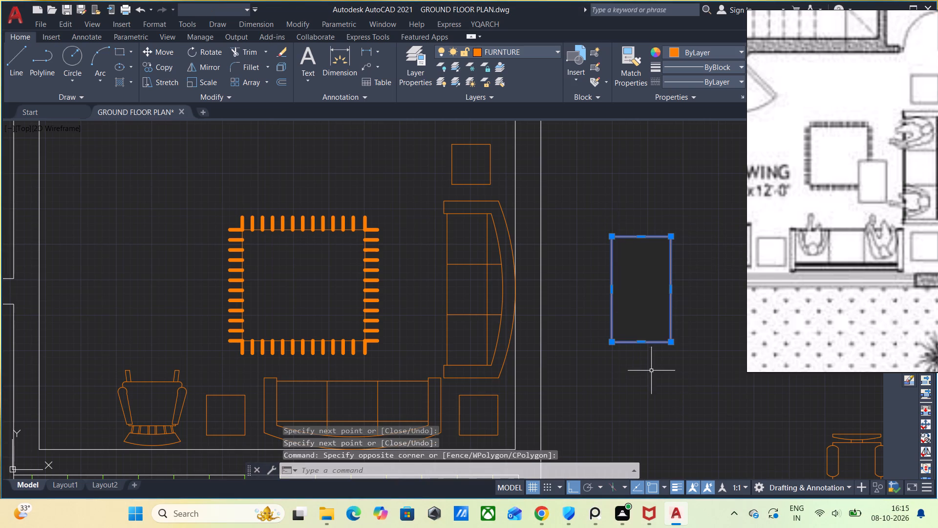
{"action": "key", "text": "c"}
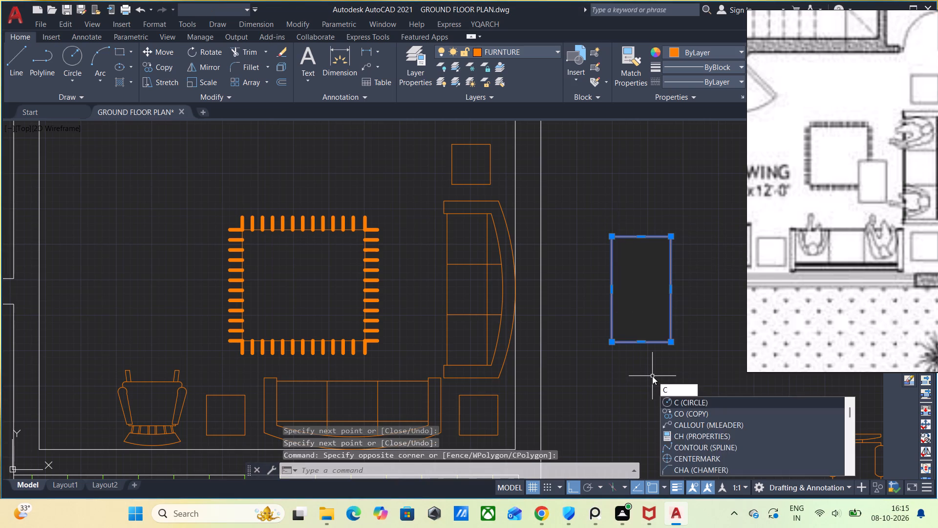
{"action": "key", "text": "BackSpace"}
{"action": "key", "text": "m"}
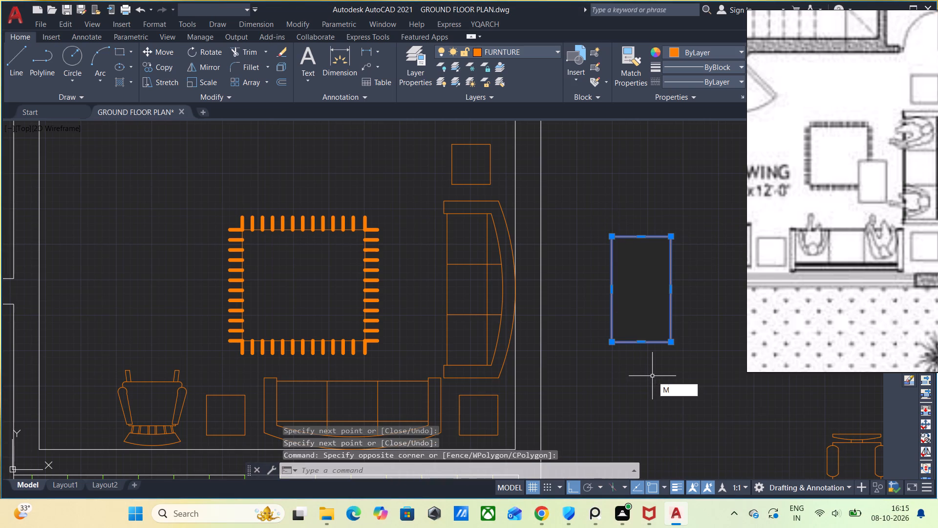
{"action": "key", "text": "Return"}
{"action": "left_click", "coordinate": [612, 240]}
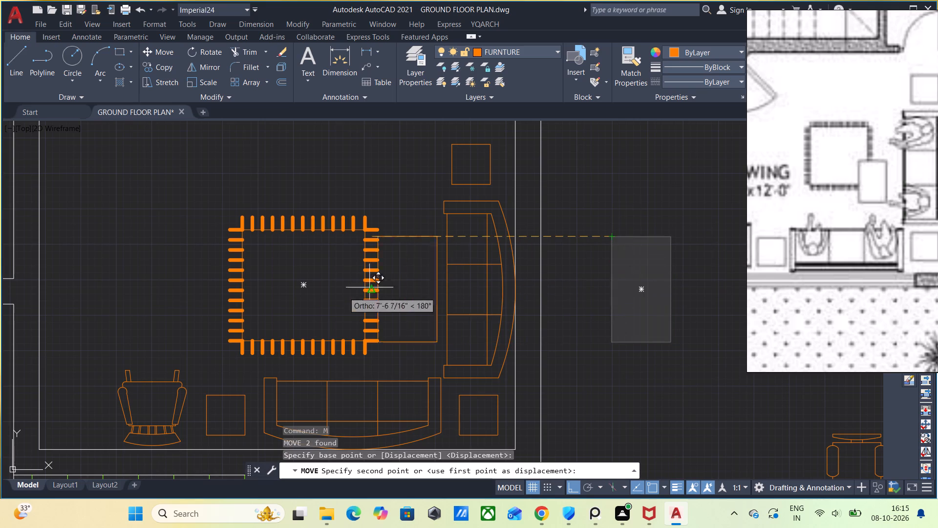
{"action": "key", "text": "F8"}
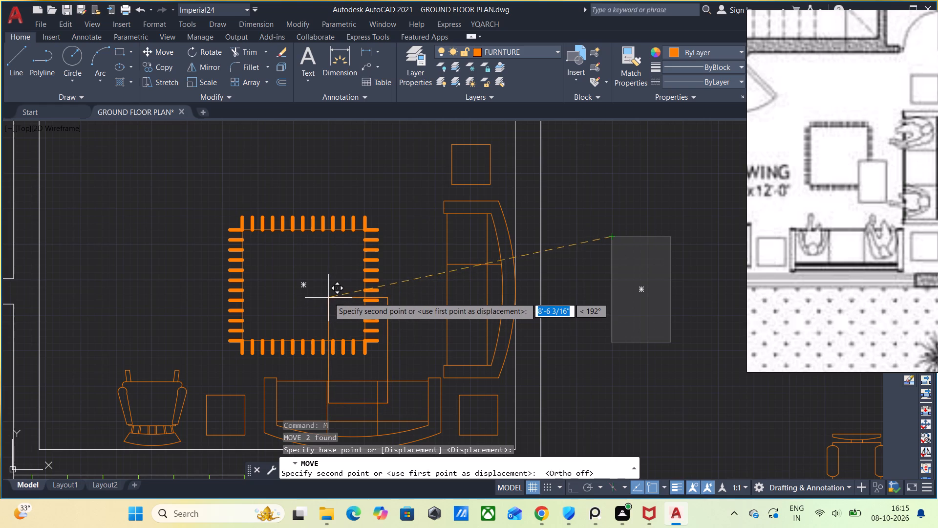
{"action": "left_click", "coordinate": [335, 281]}
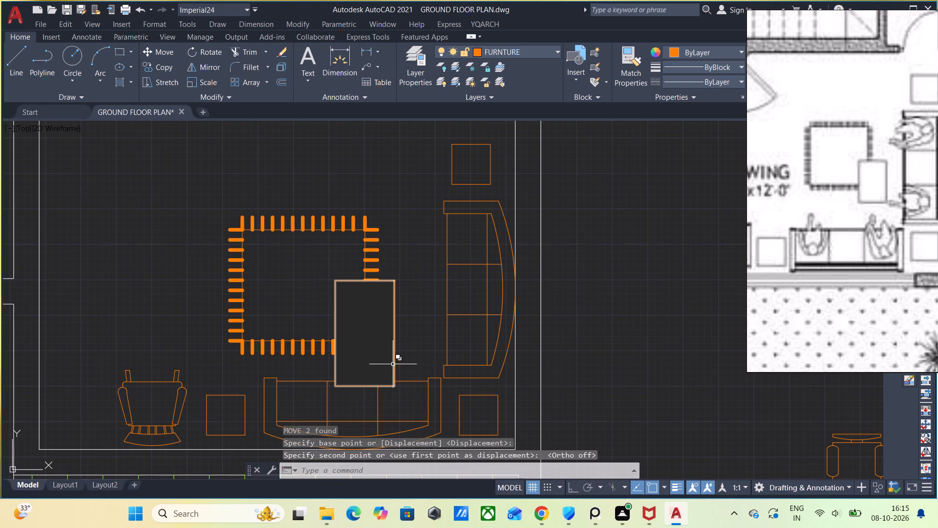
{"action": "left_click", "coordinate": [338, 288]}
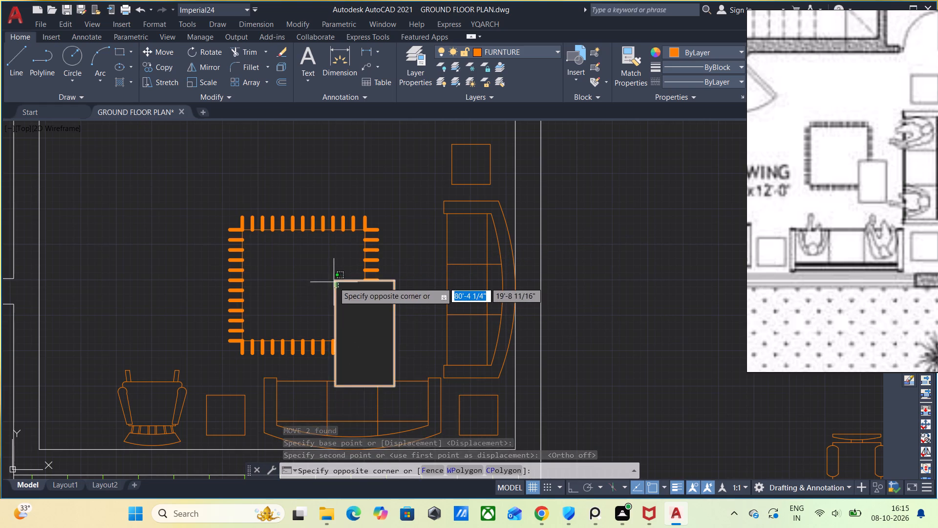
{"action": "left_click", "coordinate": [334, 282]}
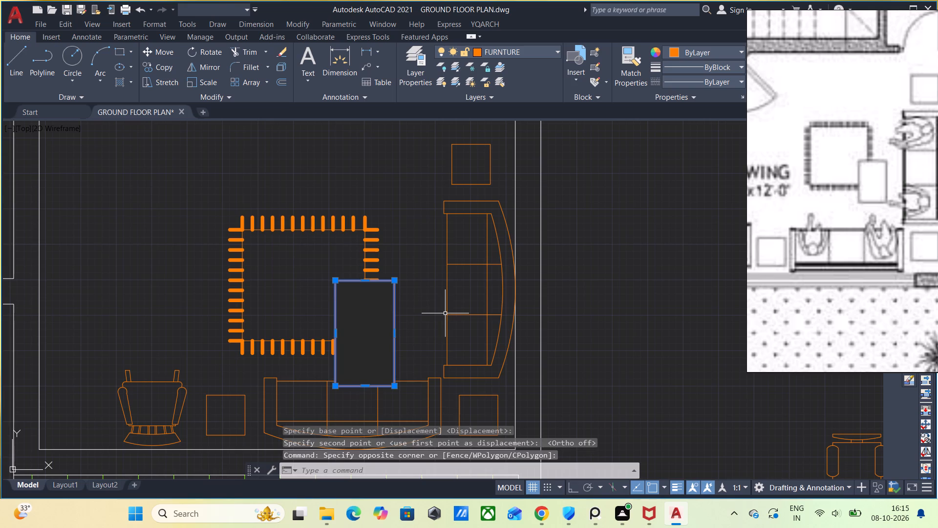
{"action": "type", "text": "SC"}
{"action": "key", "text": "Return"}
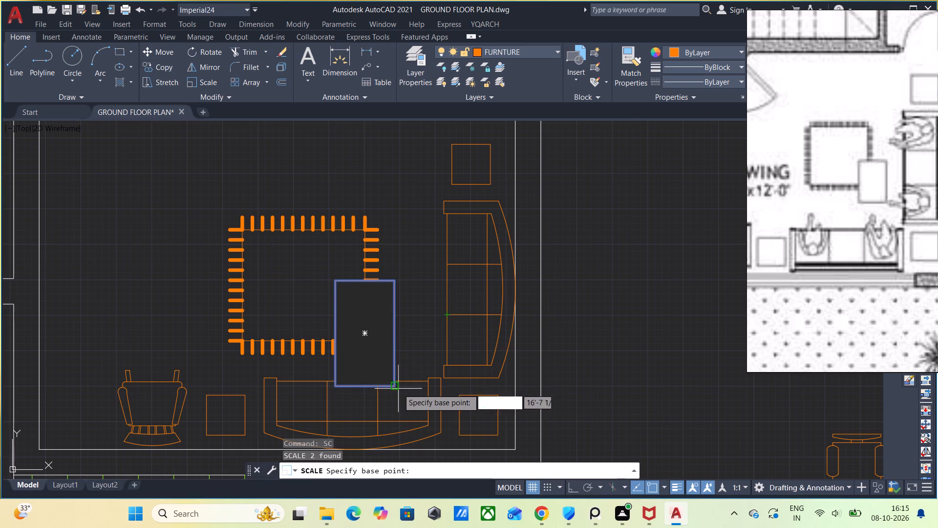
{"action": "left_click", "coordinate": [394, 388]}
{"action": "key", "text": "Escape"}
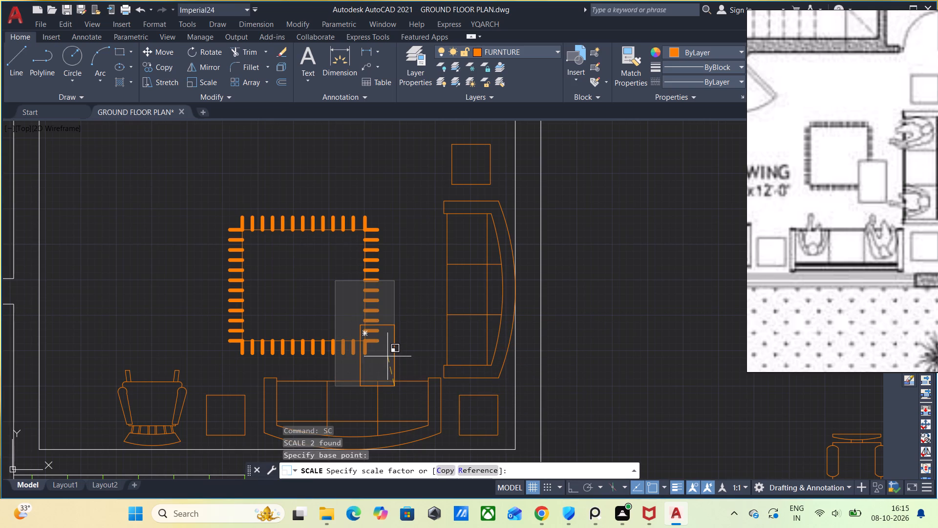
Scale the table and its wipeout down about the table's top-left corner, sizing to the endpoint on the rug's right edge.
{"action": "left_click", "coordinate": [406, 347]}
{"action": "left_click", "coordinate": [385, 325]}
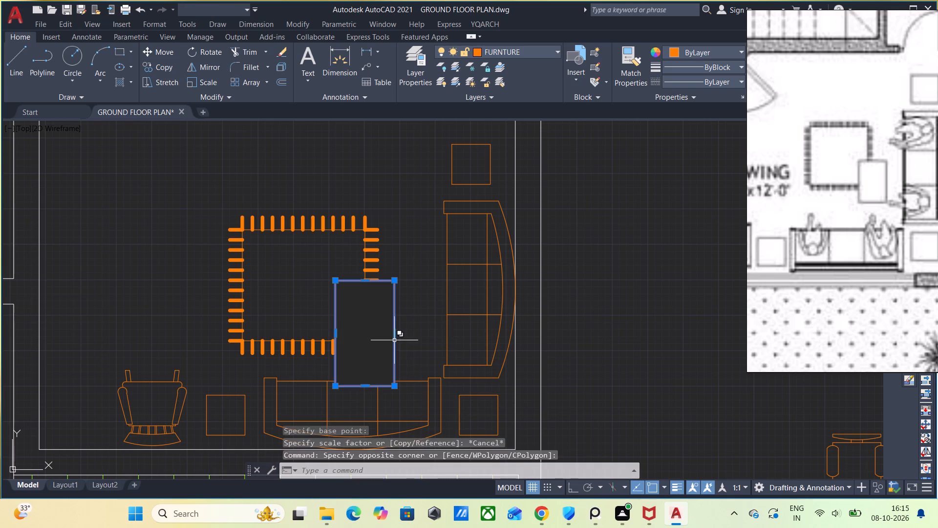
{"action": "type", "text": "SC"}
{"action": "key", "text": "Return"}
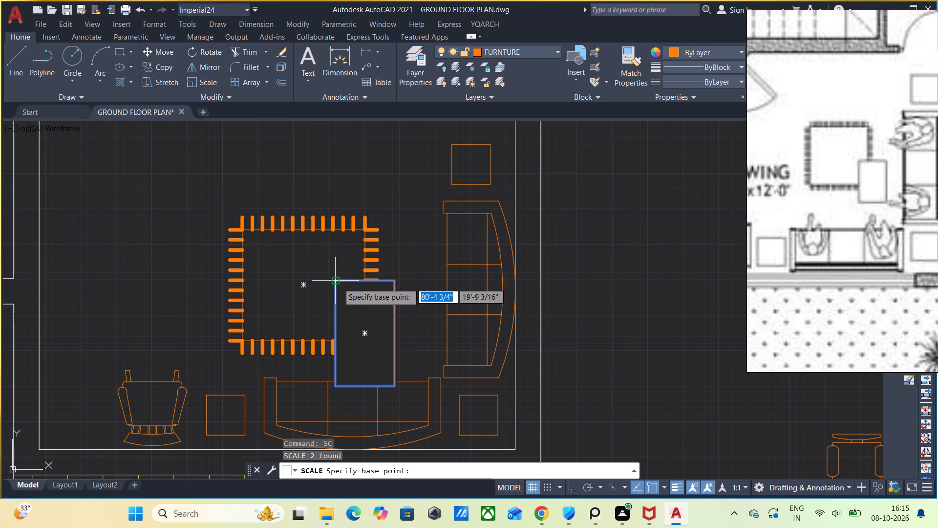
{"action": "left_click", "coordinate": [338, 283]}
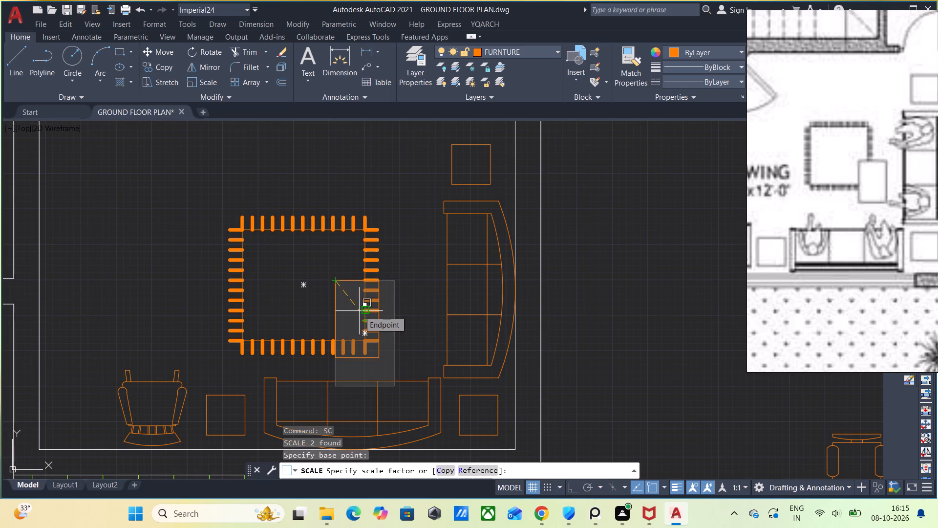
{"action": "left_click", "coordinate": [363, 312]}
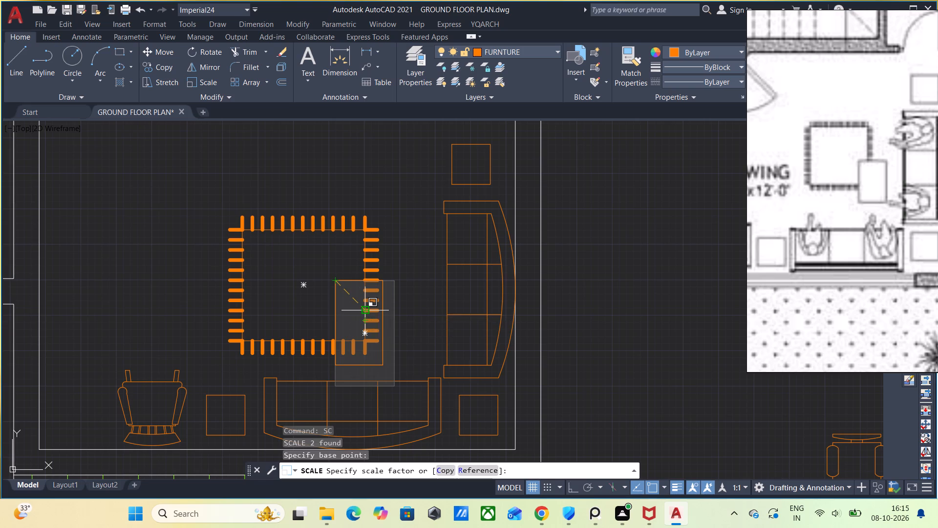
Move the scaled table and its wipeout slightly to the right across the rug's lower-right corner.
{"action": "left_click_drag", "start_coordinate": [310, 280], "coordinate": [318, 285]}
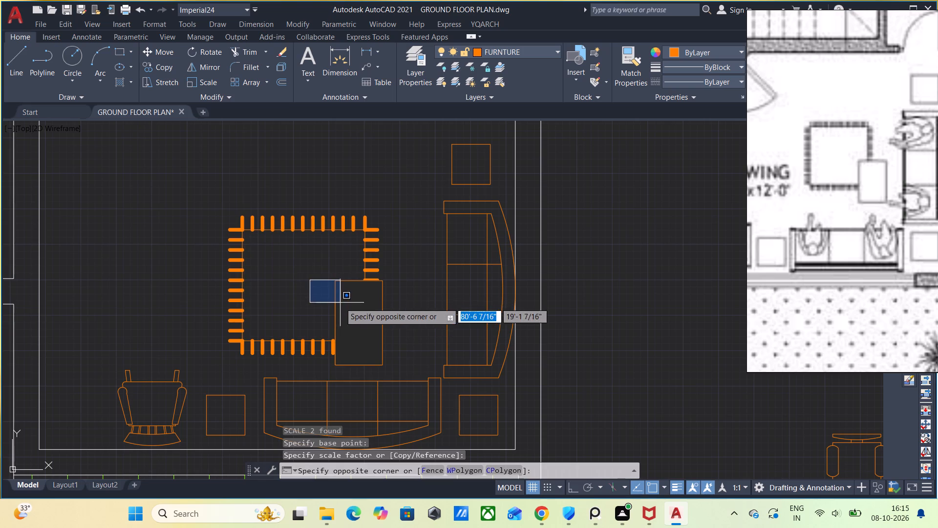
{"action": "left_click", "coordinate": [341, 303]}
{"action": "left_click", "coordinate": [343, 306]}
{"action": "left_click", "coordinate": [313, 270]}
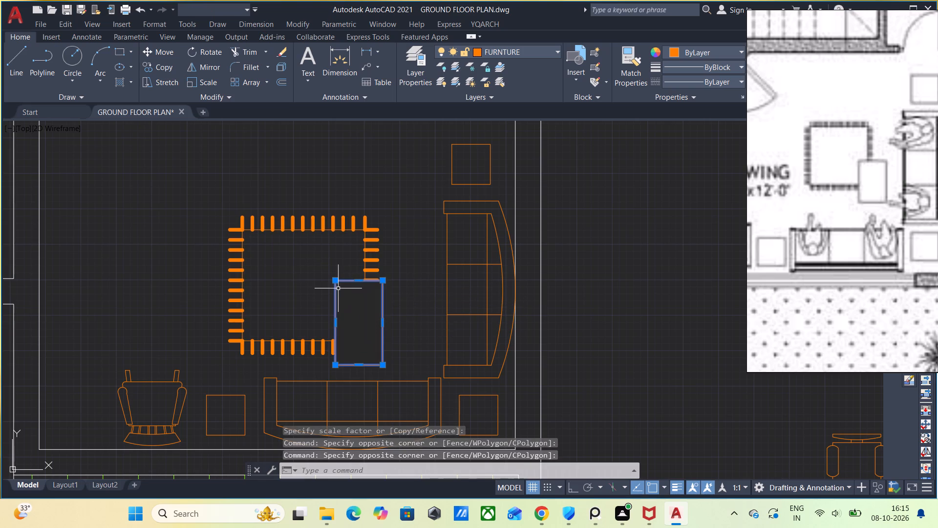
{"action": "key", "text": "m"}
{"action": "key", "text": "Return"}
{"action": "left_click", "coordinate": [335, 282]}
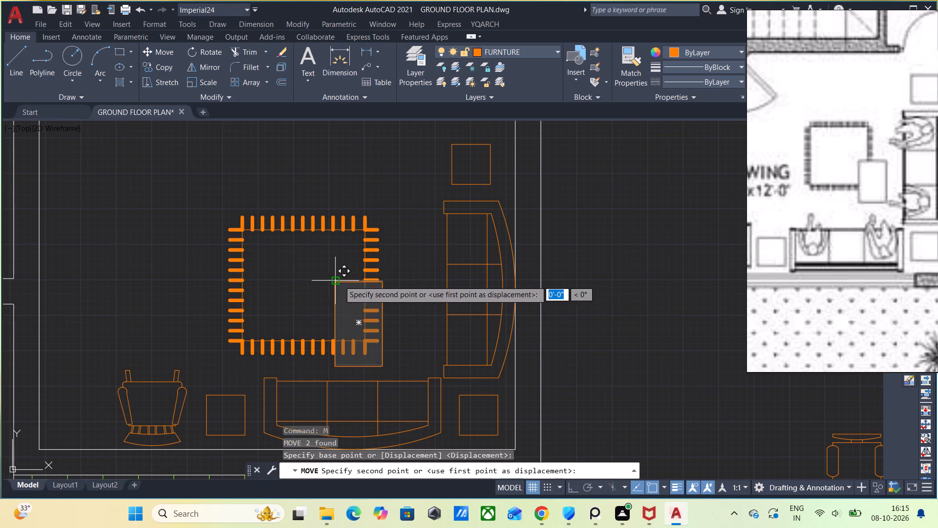
{"action": "left_click", "coordinate": [344, 282]}
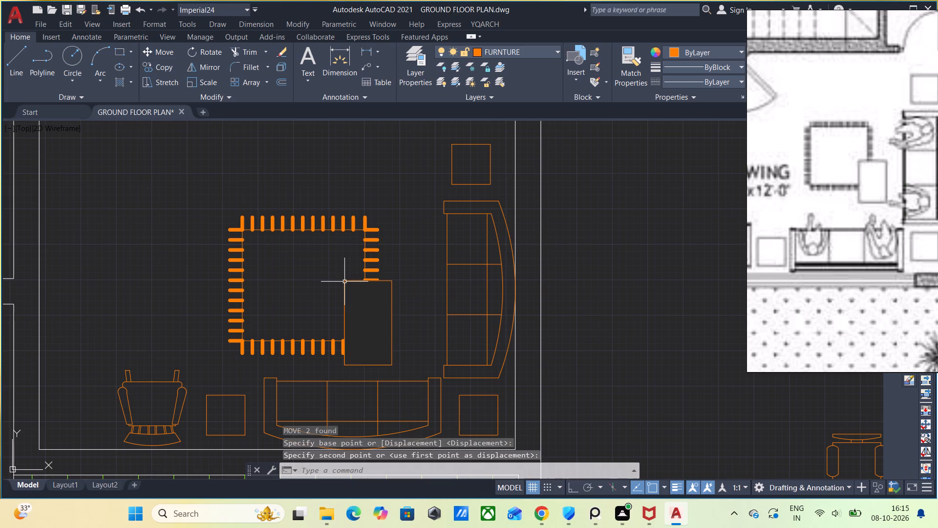
Save the drawing.
{"action": "scroll", "coordinate": [393, 315], "scroll_direction": "down", "scroll_amount": 1}
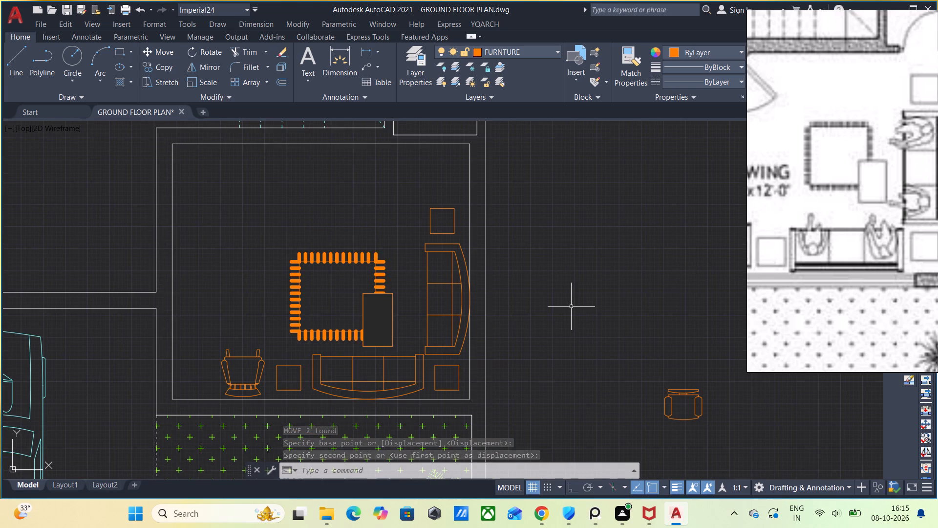
{"action": "key", "text": "ctrl+s"}
Examine the lounge's furniture layout in the PureRef reference image.
{"action": "scroll", "coordinate": [570, 307], "scroll_direction": "down", "scroll_amount": 2}
{"action": "scroll", "coordinate": [880, 239], "scroll_direction": "down", "scroll_amount": 4}
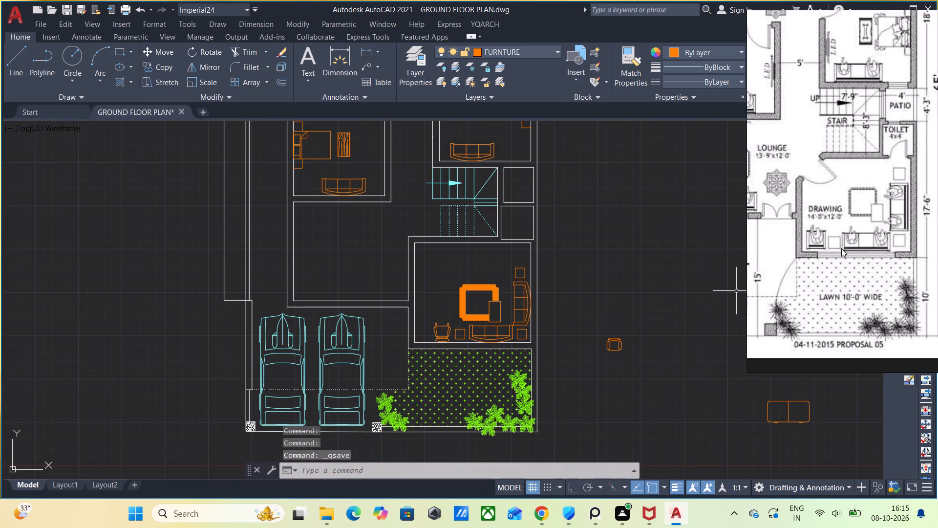
{"action": "scroll", "coordinate": [832, 255], "scroll_direction": "down", "scroll_amount": 3}
{"action": "middle_click_drag", "start_coordinate": [816, 271], "coordinate": [870, 313]}
{"action": "scroll", "coordinate": [850, 266], "scroll_direction": "up", "scroll_amount": 3}
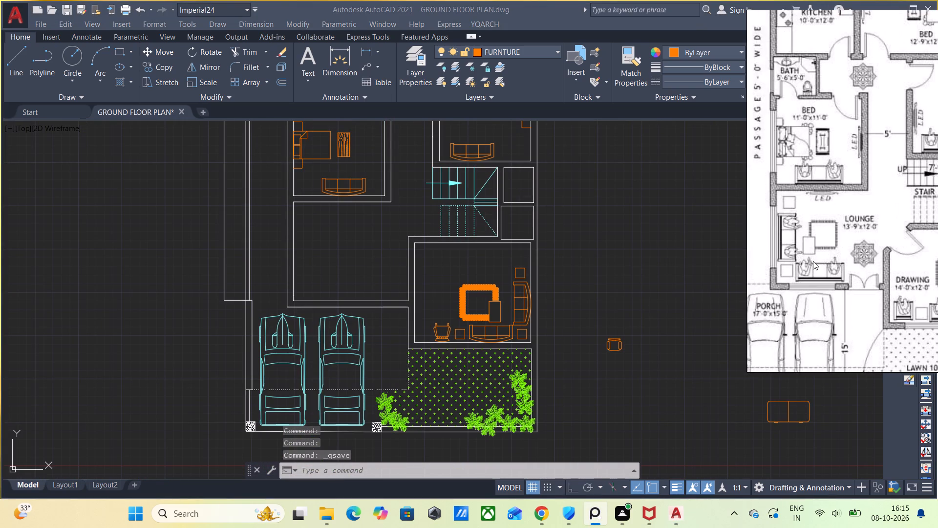
{"action": "scroll", "coordinate": [813, 261], "scroll_direction": "up", "scroll_amount": 1}
{"action": "middle_click_drag", "start_coordinate": [811, 270], "coordinate": [822, 277]}
{"action": "scroll", "coordinate": [485, 289], "scroll_direction": "up", "scroll_amount": 1}
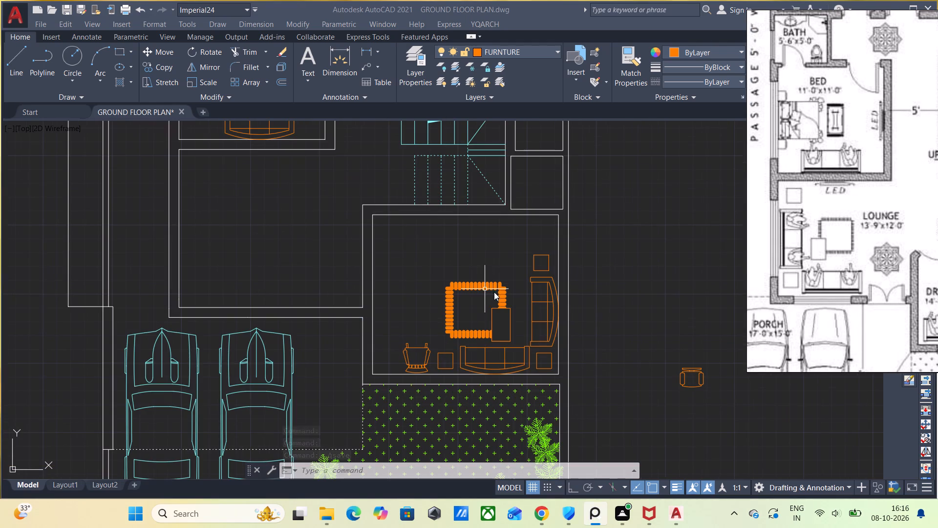
In AutoCAD, with Ortho on, mirror all drawing room furniture across a vertical line outside the house's right wall, keeping the source objects.
{"action": "middle_click_drag", "start_coordinate": [519, 328], "coordinate": [463, 342]}
{"action": "scroll", "coordinate": [512, 348], "scroll_direction": "up", "scroll_amount": 1}
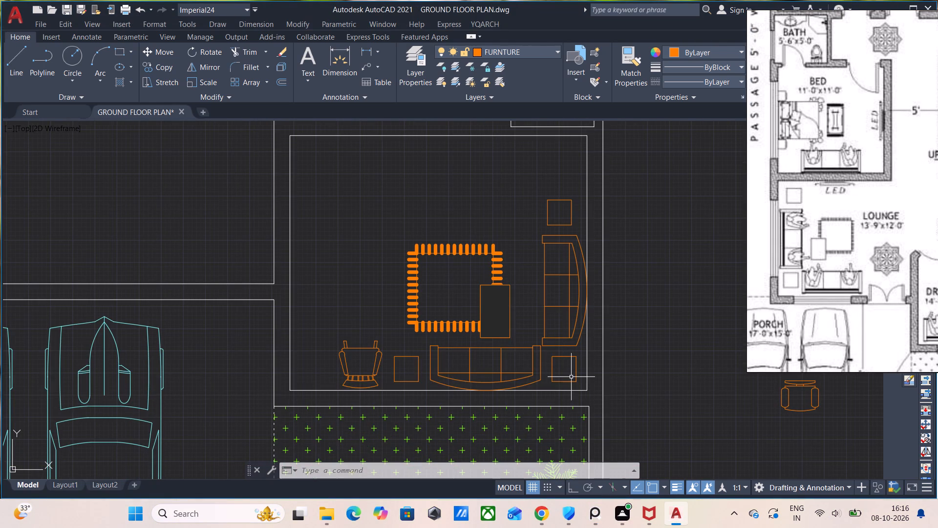
{"action": "left_click_drag", "start_coordinate": [581, 385], "coordinate": [579, 379]}
{"action": "left_click", "coordinate": [361, 250]}
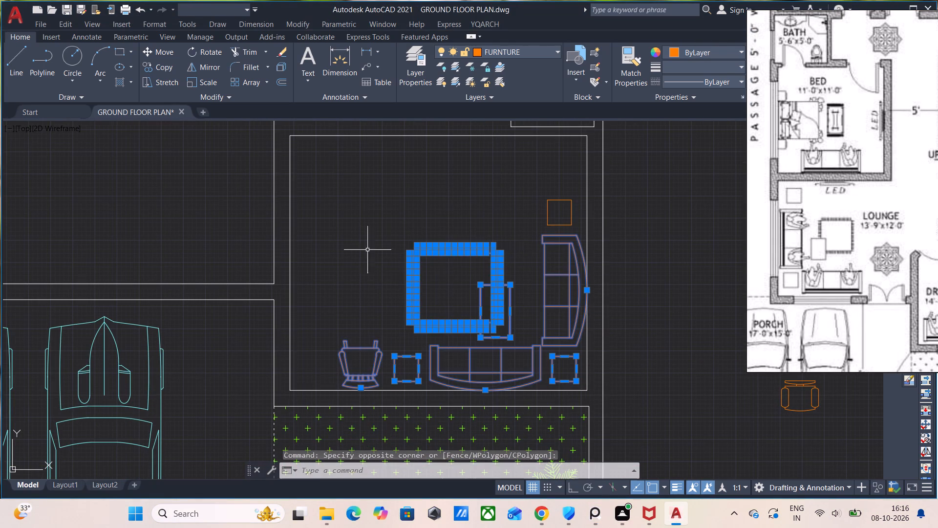
{"action": "left_click", "coordinate": [579, 227]}
{"action": "left_click", "coordinate": [546, 205]}
{"action": "scroll", "coordinate": [560, 252], "scroll_direction": "down", "scroll_amount": 2}
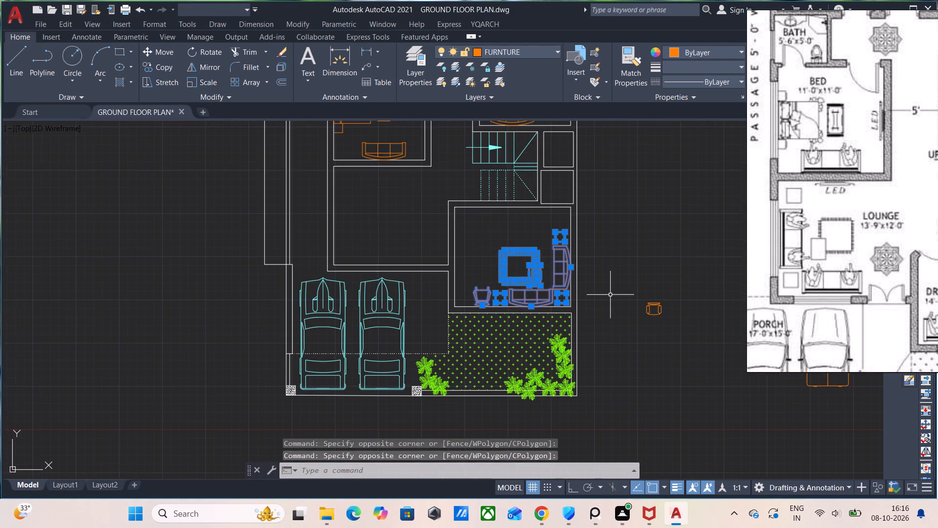
{"action": "middle_click_drag", "start_coordinate": [609, 295], "coordinate": [455, 302]}
{"action": "type", "text": "MI"}
{"action": "key", "text": "Return"}
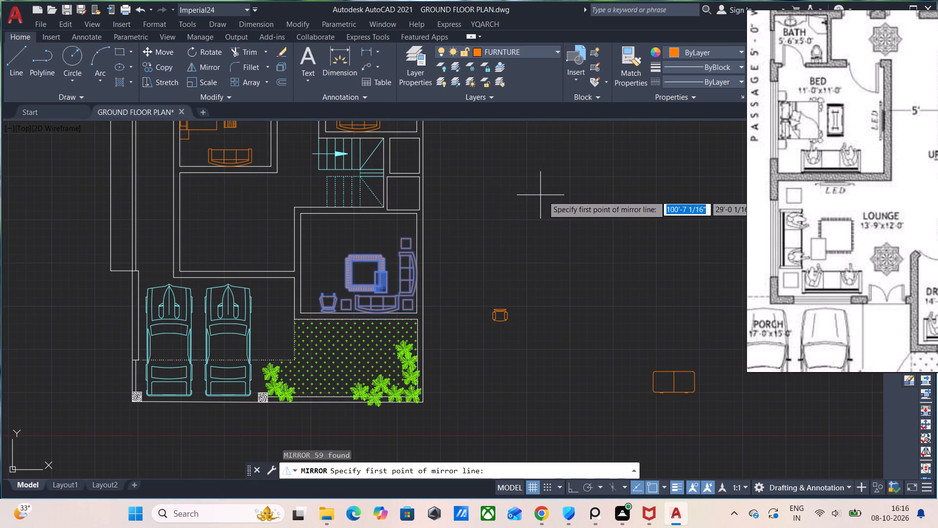
{"action": "key", "text": "F8"}
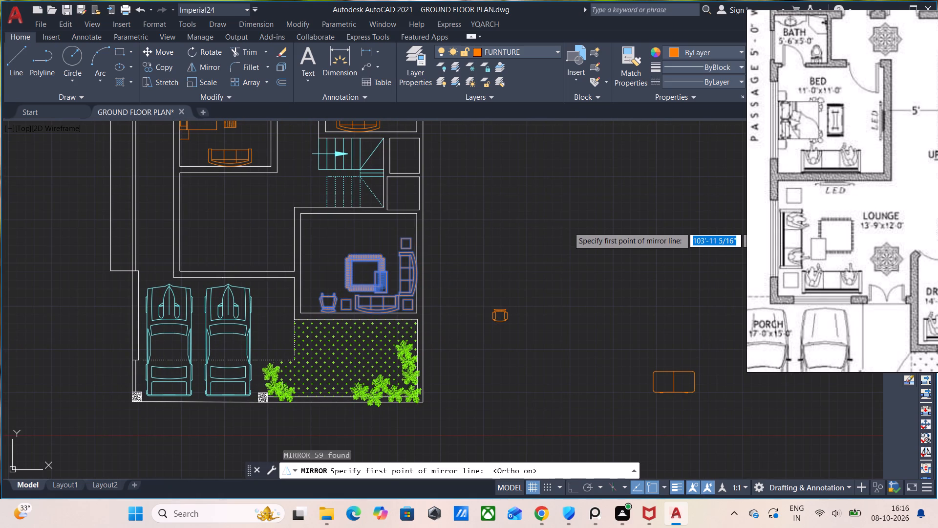
{"action": "left_click", "coordinate": [568, 227]}
{"action": "left_click", "coordinate": [575, 326]}
{"action": "scroll", "coordinate": [582, 301], "scroll_direction": "down", "scroll_amount": 1}
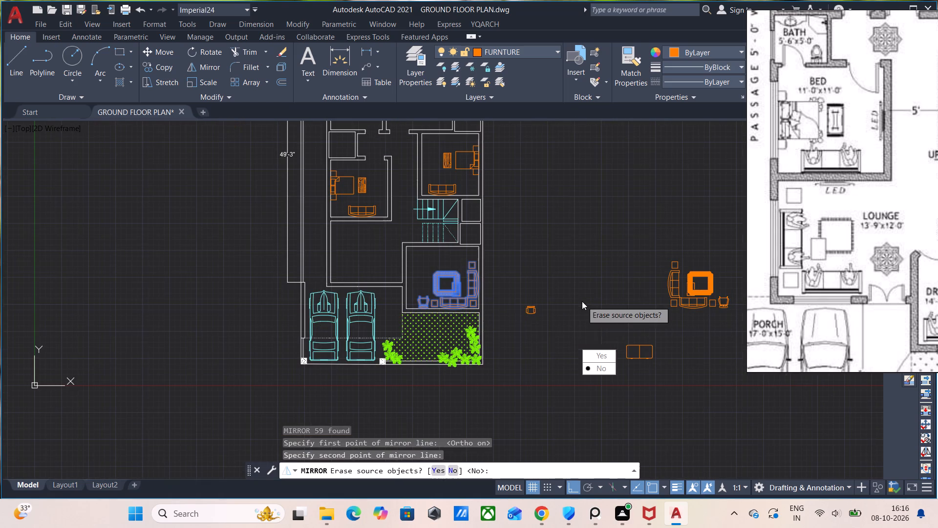
{"action": "middle_click_drag", "start_coordinate": [557, 306], "coordinate": [449, 319]}
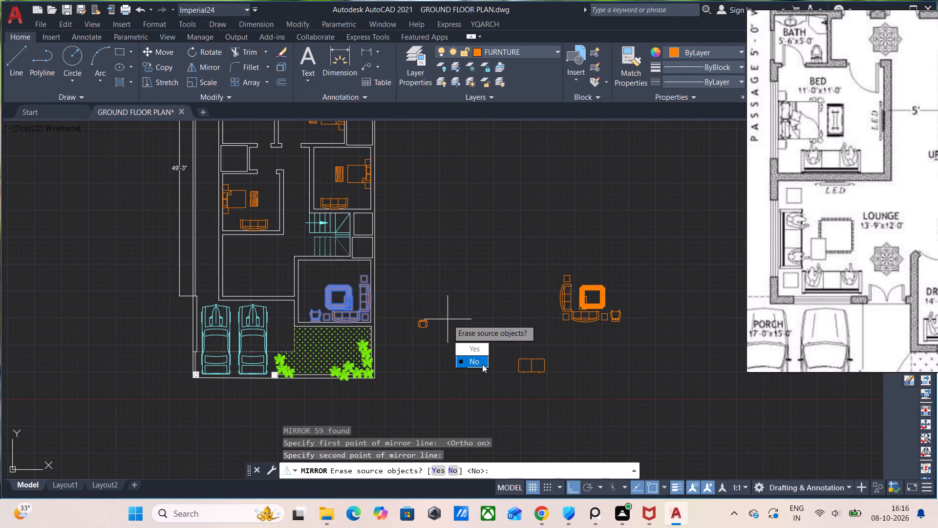
{"action": "left_click_drag", "start_coordinate": [480, 364], "coordinate": [557, 306]}
Move the mirrored furniture set into the lounge with Ortho off, fitting its corner side table into the room's lower-left corner.
{"action": "left_click_drag", "start_coordinate": [668, 340], "coordinate": [658, 326]}
{"action": "left_click", "coordinate": [511, 234]}
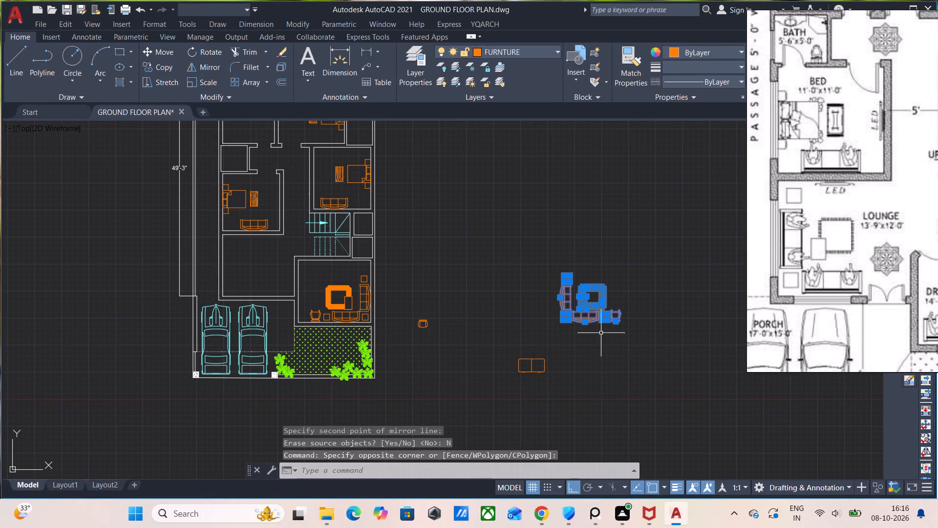
{"action": "key", "text": "m"}
{"action": "key", "text": "Return"}
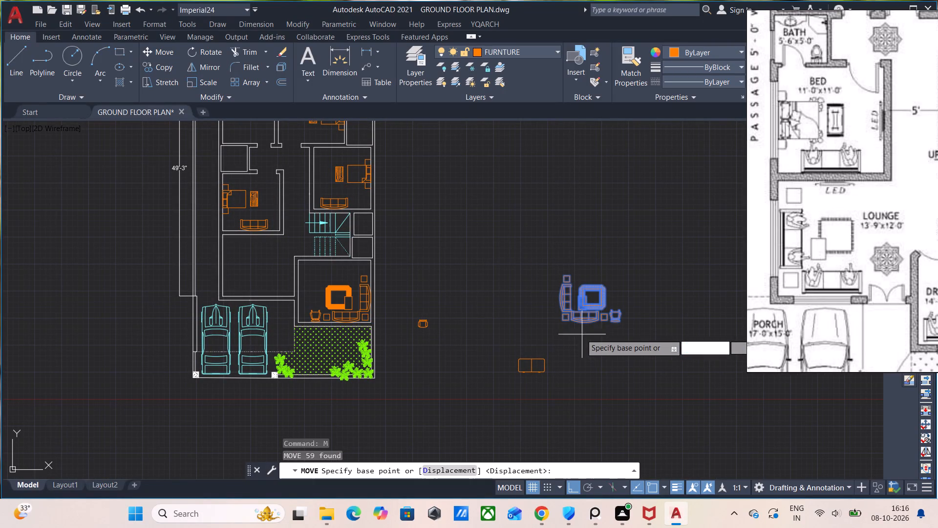
{"action": "left_click", "coordinate": [563, 320]}
{"action": "scroll", "coordinate": [249, 314], "scroll_direction": "up", "scroll_amount": 2}
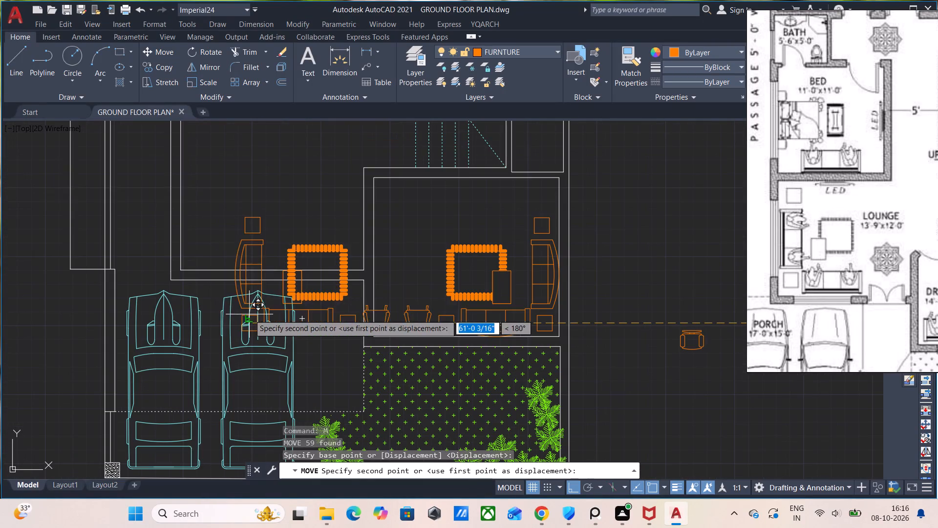
{"action": "key", "text": "F8"}
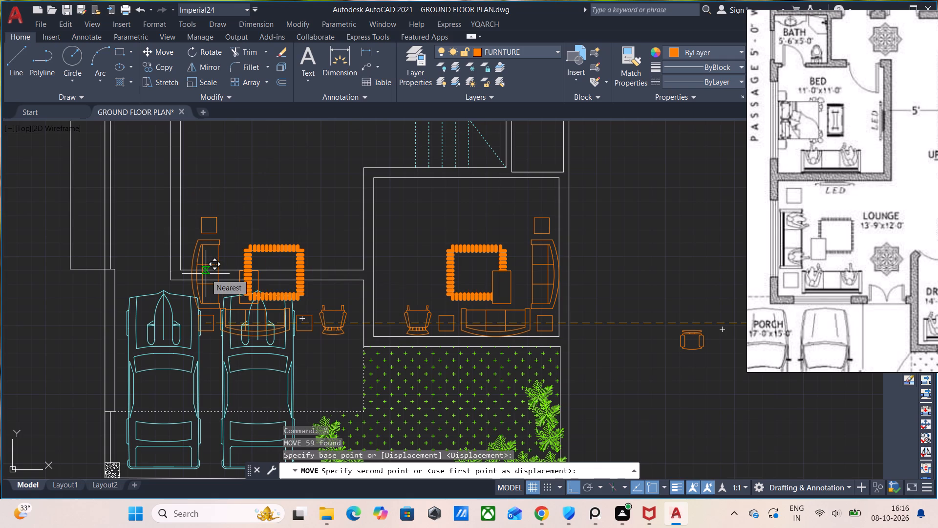
{"action": "scroll", "coordinate": [201, 266], "scroll_direction": "up", "scroll_amount": 2}
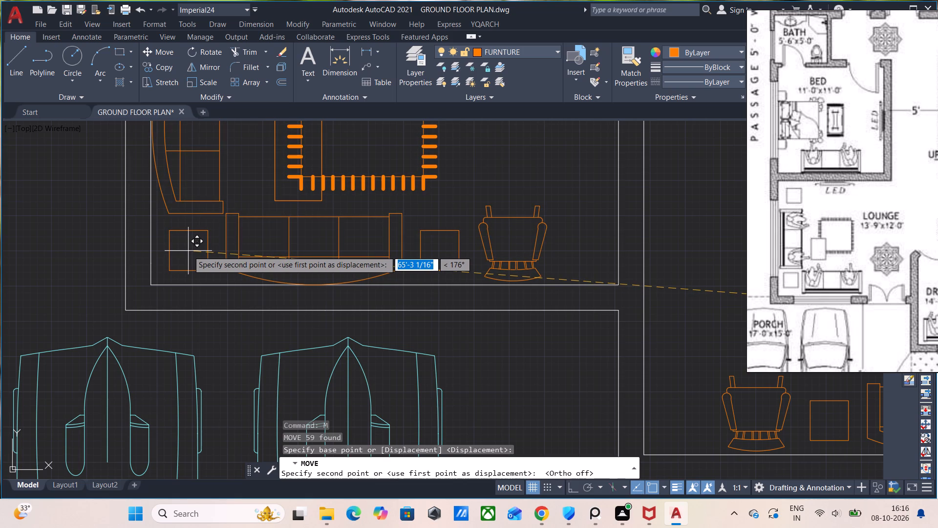
{"action": "left_click", "coordinate": [189, 250]}
{"action": "scroll", "coordinate": [274, 251], "scroll_direction": "down", "scroll_amount": 1}
{"action": "middle_click_drag", "start_coordinate": [286, 255], "coordinate": [279, 275]}
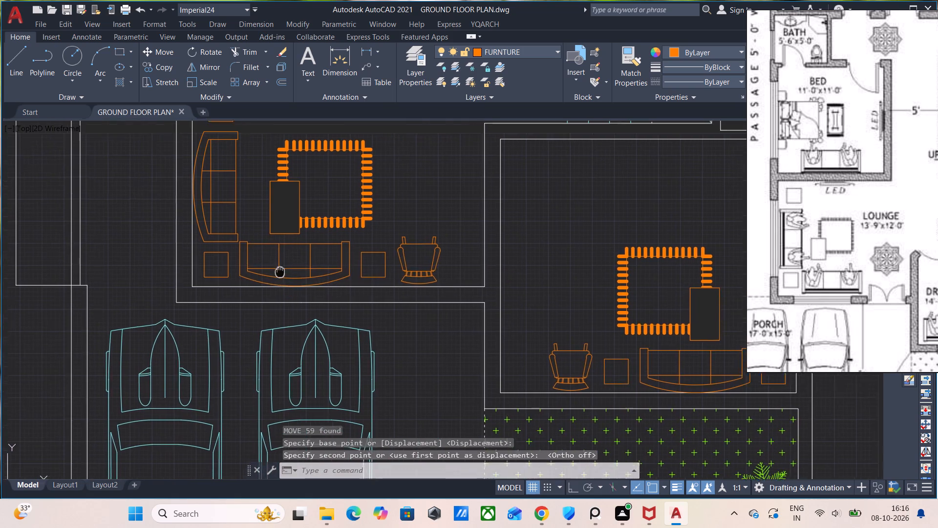
{"action": "middle_click_drag", "start_coordinate": [279, 275], "coordinate": [265, 314]}
{"action": "scroll", "coordinate": [410, 286], "scroll_direction": "down", "scroll_amount": 2}
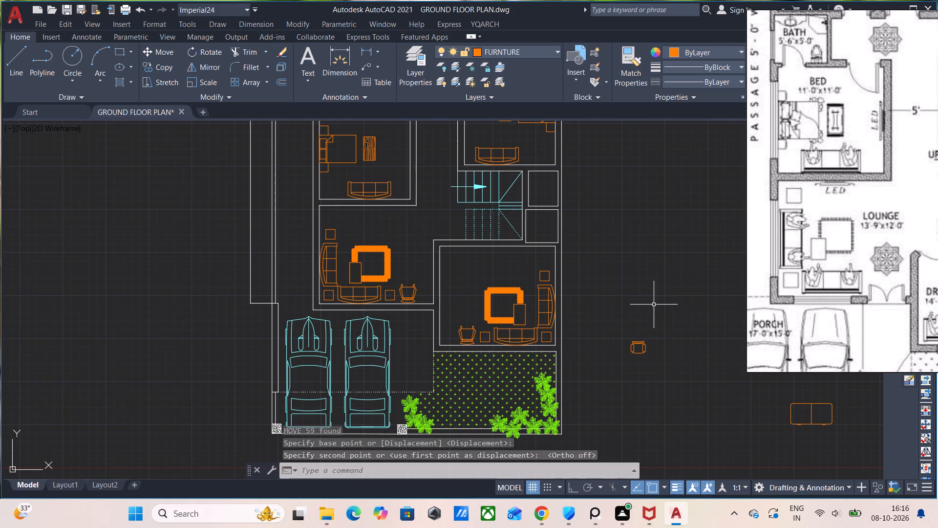
Compare the furnished plan with the lounge and drawing room in the PureRef reference image, repositioned beside the plan.
{"action": "scroll", "coordinate": [649, 316], "scroll_direction": "down", "scroll_amount": 1}
{"action": "middle_click_drag", "start_coordinate": [618, 296], "coordinate": [558, 394]}
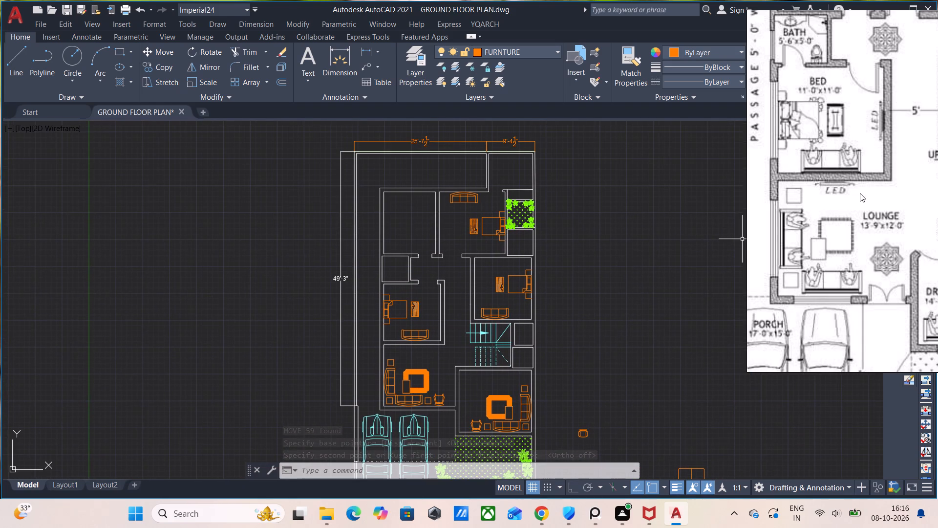
{"action": "scroll", "coordinate": [866, 197], "scroll_direction": "down", "scroll_amount": 1}
{"action": "right_click_drag", "start_coordinate": [870, 205], "coordinate": [822, 330]}
{"action": "scroll", "coordinate": [842, 283], "scroll_direction": "up", "scroll_amount": 2}
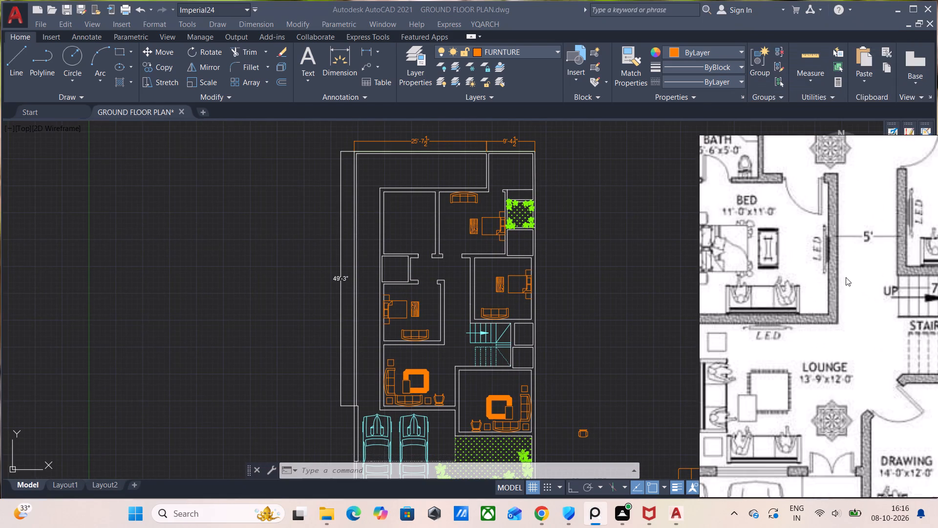
{"action": "scroll", "coordinate": [846, 277], "scroll_direction": "down", "scroll_amount": 1}
{"action": "right_click_drag", "start_coordinate": [841, 297], "coordinate": [663, 279]}
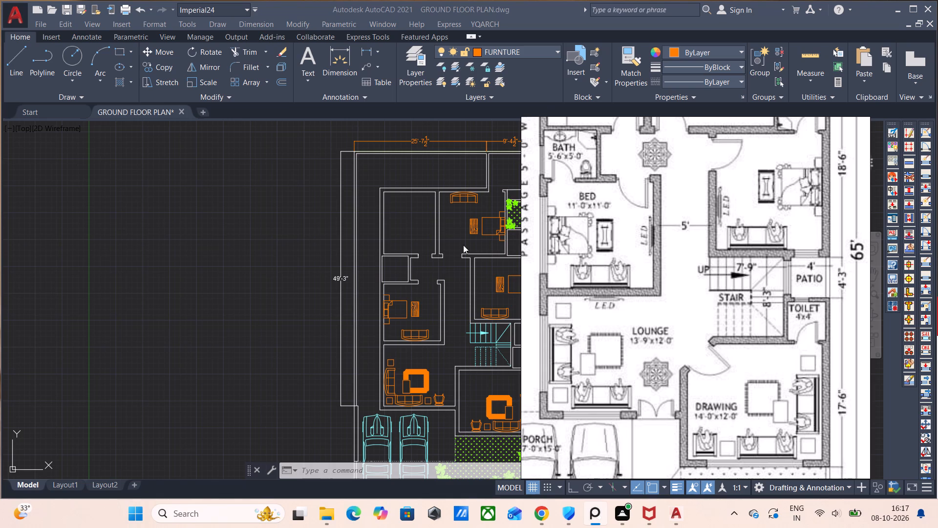
Return to AutoCAD and save the drawing.
{"action": "left_click", "coordinate": [171, 297]}
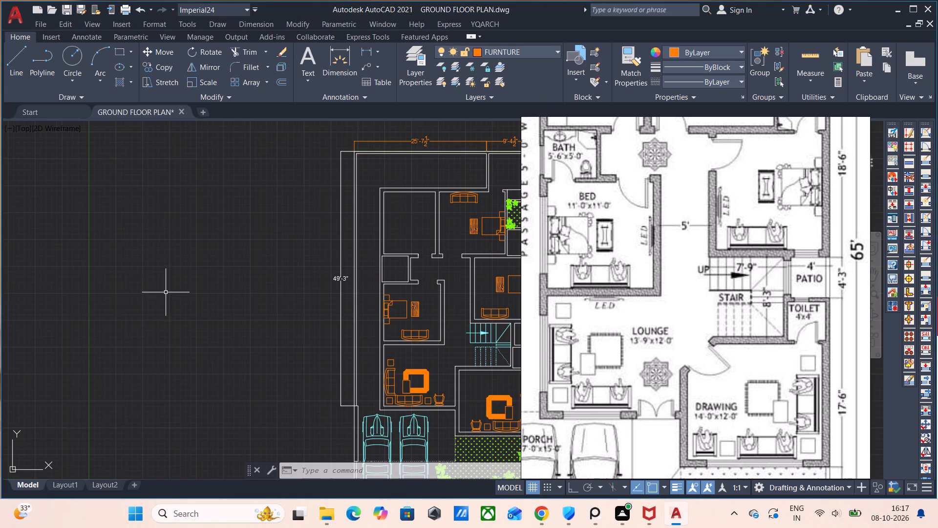
{"action": "key", "text": "ctrl+s"}
Examine the kitchen's counter, sink, stove and refrigerator layout in the PureRef reference image against the AutoCAD plan.
{"action": "scroll", "coordinate": [213, 331], "scroll_direction": "down", "scroll_amount": 2}
{"action": "middle_click_drag", "start_coordinate": [204, 356], "coordinate": [177, 355]}
{"action": "scroll", "coordinate": [266, 336], "scroll_direction": "up", "scroll_amount": 2}
{"action": "scroll", "coordinate": [379, 407], "scroll_direction": "down", "scroll_amount": 1}
{"action": "middle_click_drag", "start_coordinate": [401, 406], "coordinate": [306, 379]}
{"action": "scroll", "coordinate": [401, 429], "scroll_direction": "down", "scroll_amount": 1}
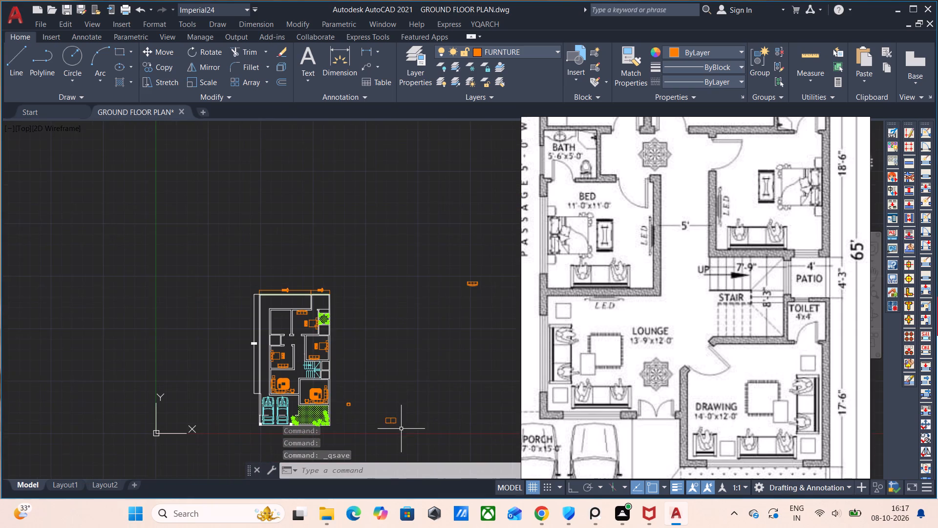
{"action": "scroll", "coordinate": [332, 321], "scroll_direction": "up", "scroll_amount": 3}
{"action": "middle_click_drag", "start_coordinate": [231, 366], "coordinate": [327, 343]}
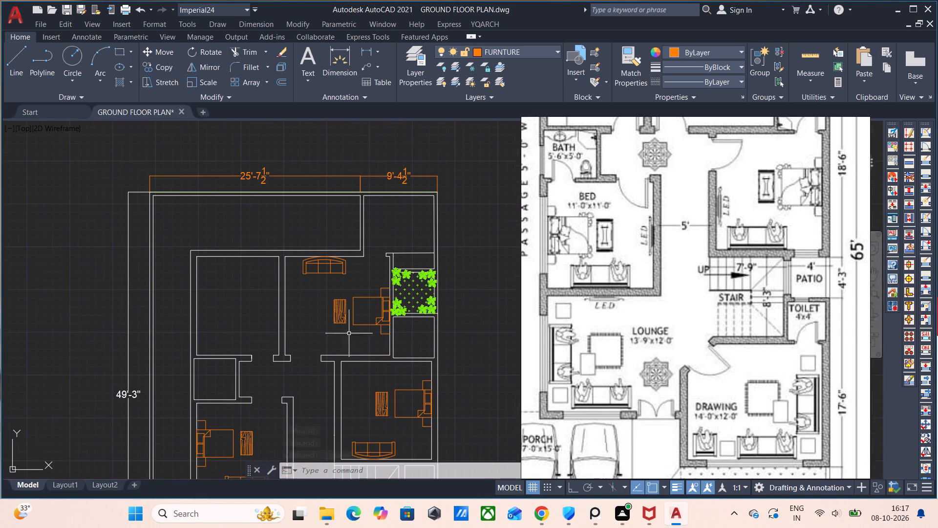
{"action": "scroll", "coordinate": [722, 249], "scroll_direction": "down", "scroll_amount": 1}
{"action": "middle_click_drag", "start_coordinate": [652, 268], "coordinate": [648, 387]}
{"action": "scroll", "coordinate": [628, 251], "scroll_direction": "up", "scroll_amount": 2}
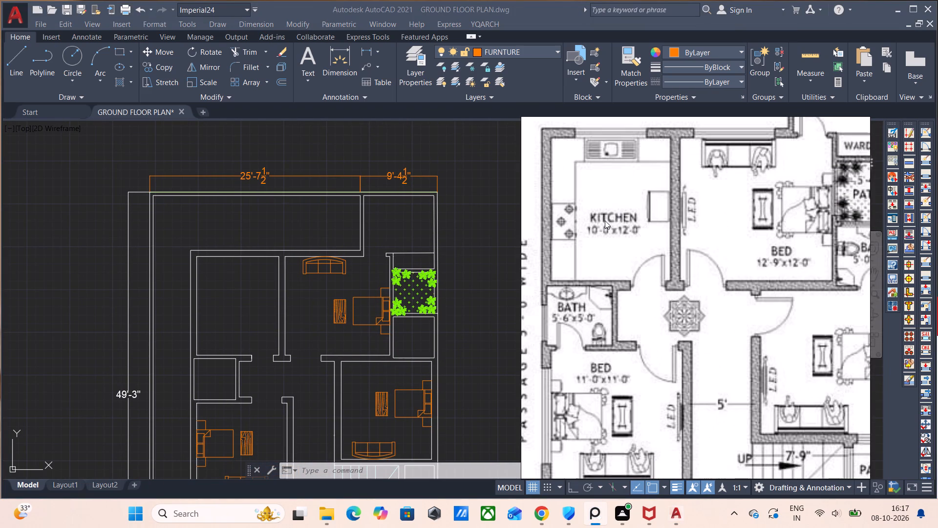
{"action": "scroll", "coordinate": [604, 221], "scroll_direction": "up", "scroll_amount": 2}
{"action": "middle_click_drag", "start_coordinate": [578, 245], "coordinate": [637, 353]}
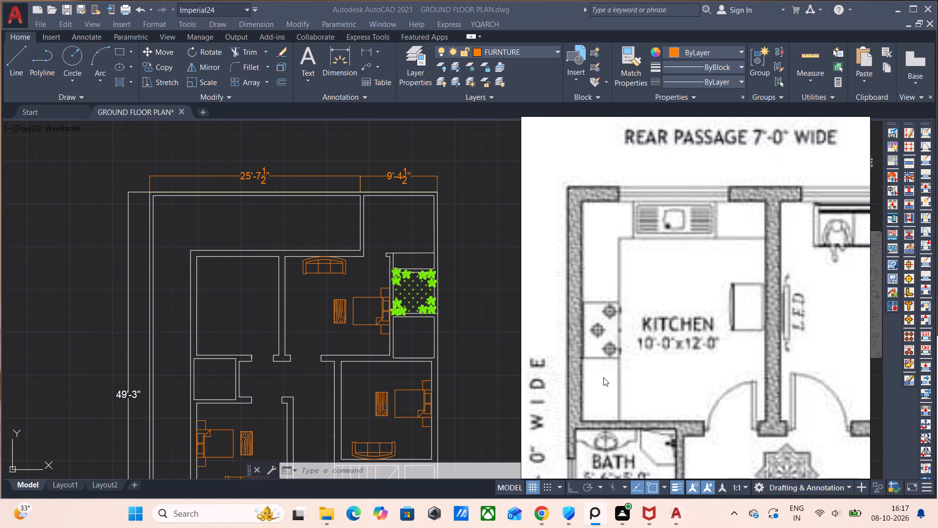
{"action": "middle_click_drag", "start_coordinate": [459, 381], "coordinate": [400, 319]}
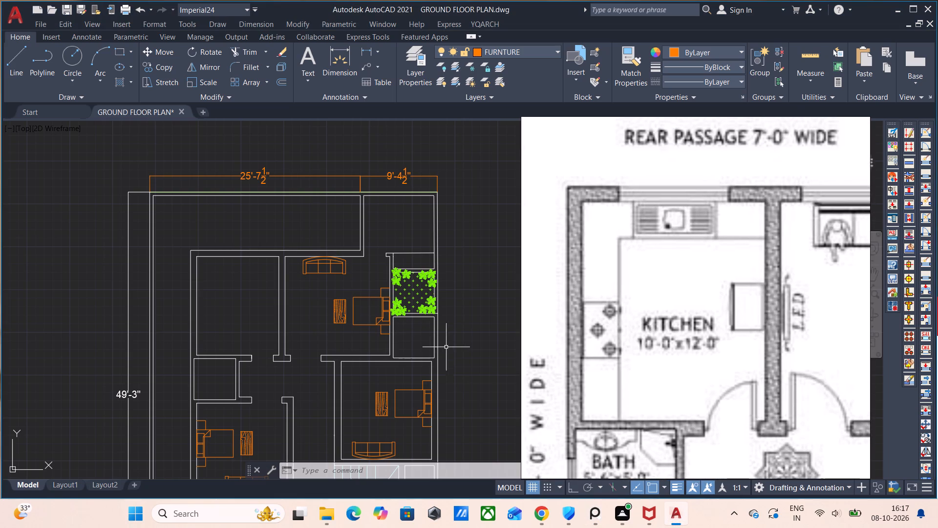
{"action": "middle_click_drag", "start_coordinate": [469, 369], "coordinate": [374, 276]}
{"action": "scroll", "coordinate": [398, 291], "scroll_direction": "down", "scroll_amount": 2}
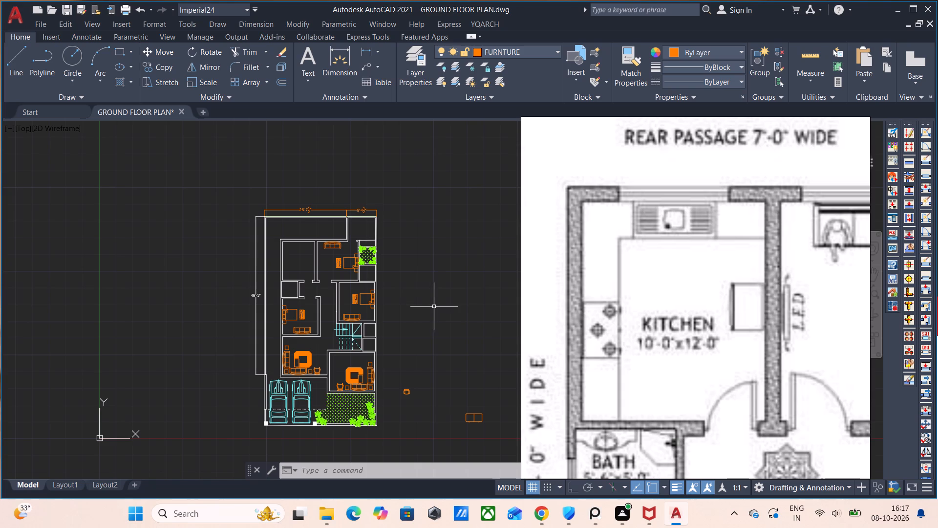
Insert the Lamp - Table block from DesignCenter's Home - Space Planner drawing into the empty space left of the plan.
{"action": "key", "text": "ctrl+2"}
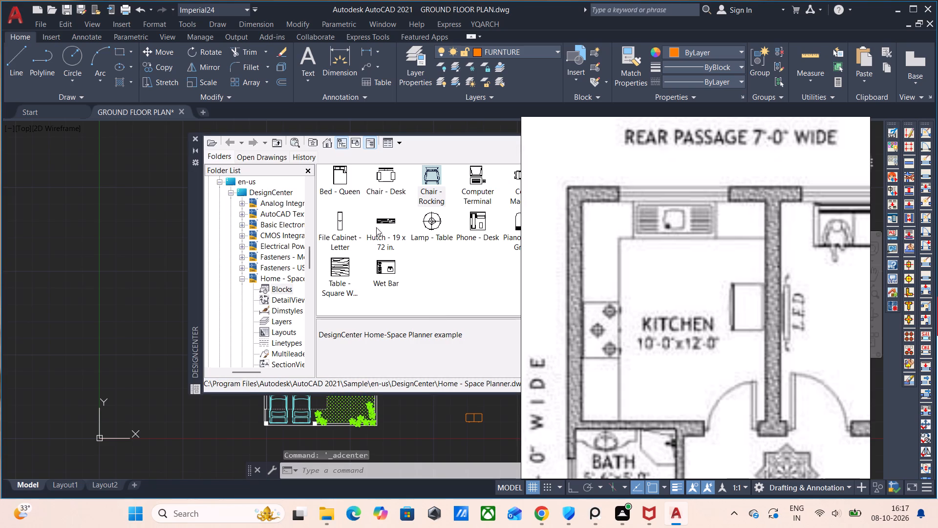
{"action": "right_click_drag", "start_coordinate": [681, 357], "coordinate": [821, 311]}
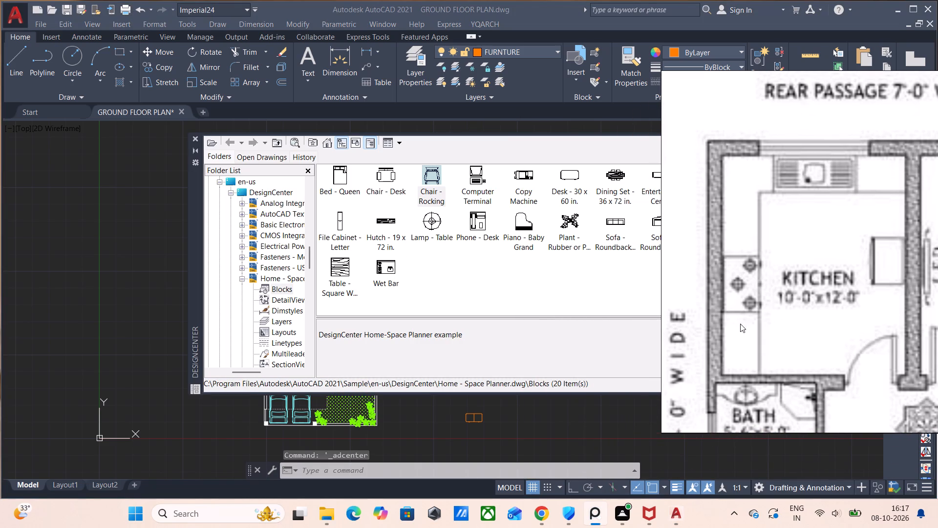
{"action": "scroll", "coordinate": [589, 252], "scroll_direction": "down", "scroll_amount": 2}
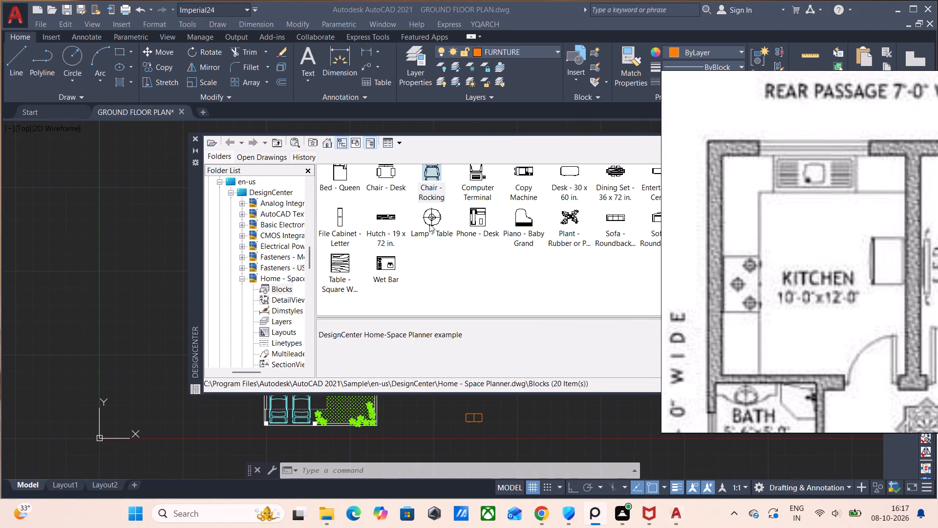
{"action": "left_click_drag", "start_coordinate": [432, 215], "coordinate": [172, 281]}
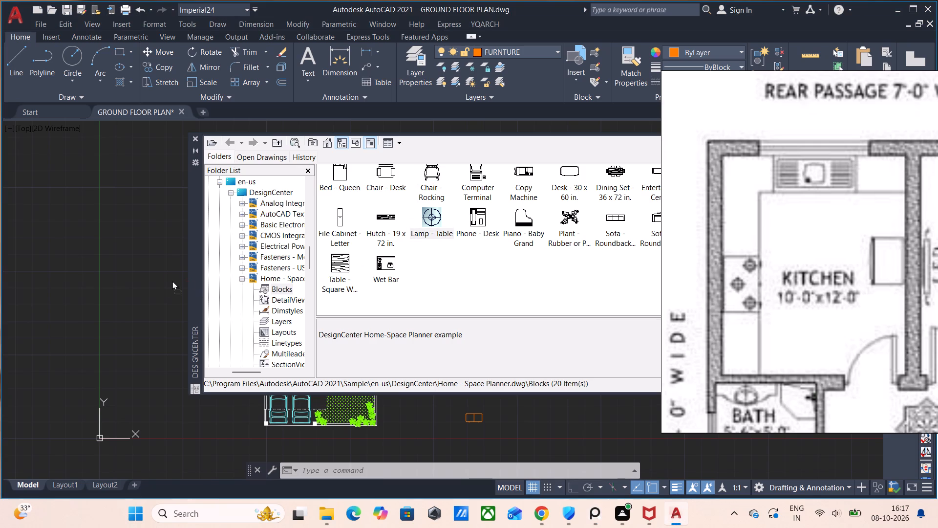
{"action": "left_click_drag", "start_coordinate": [172, 281], "coordinate": [143, 282]}
{"action": "scroll", "coordinate": [135, 293], "scroll_direction": "up", "scroll_amount": 3}
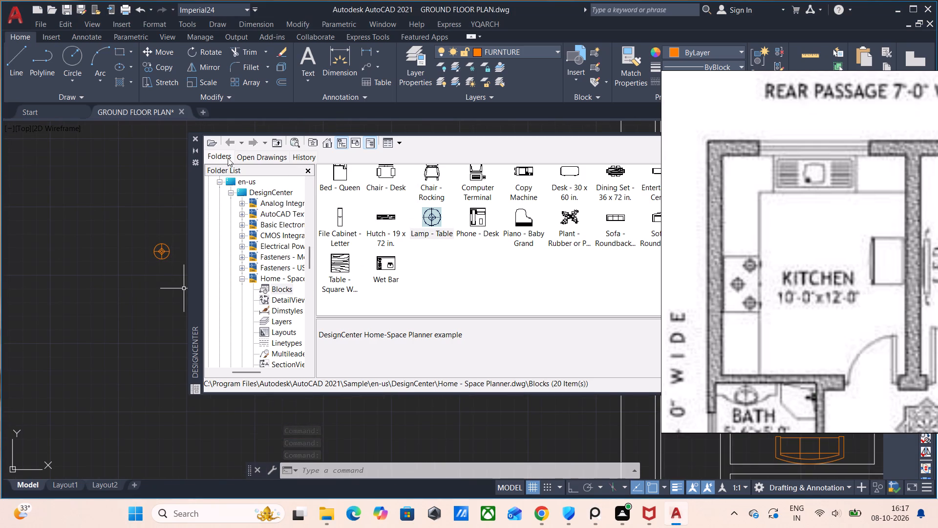
In DesignCenter, browse to Sample, en-us, DesignCenter and open the blocks of Kitchens.dwg.
{"action": "left_click", "coordinate": [231, 141]}
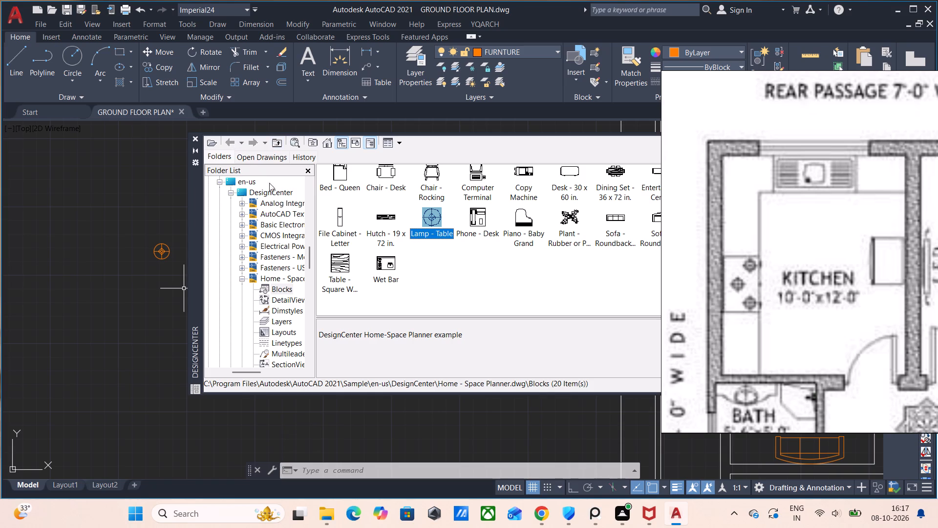
{"action": "left_click", "coordinate": [229, 142]}
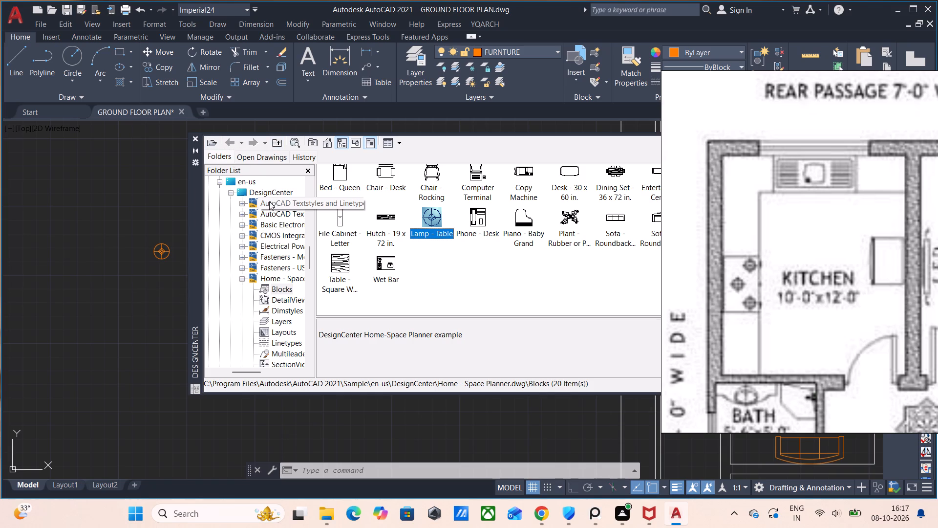
{"action": "left_click", "coordinate": [275, 199]}
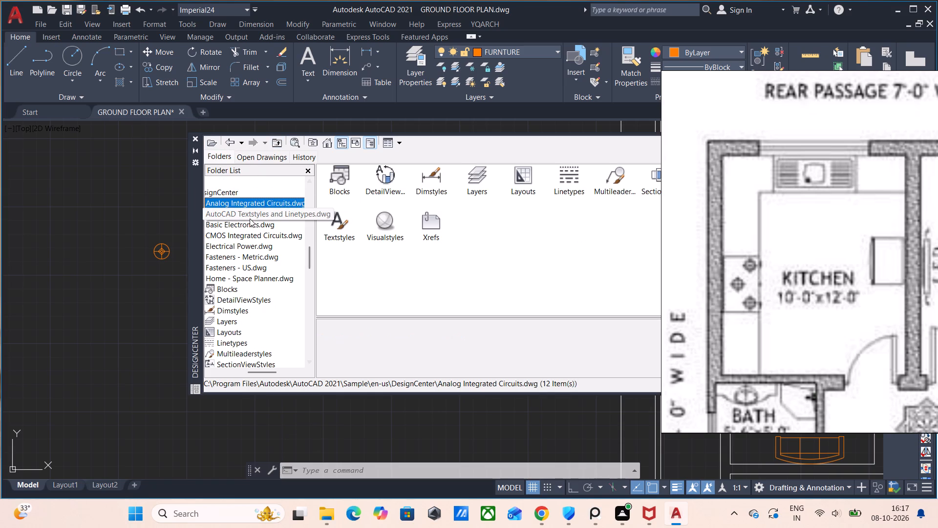
{"action": "left_click", "coordinate": [250, 216]}
{"action": "left_click", "coordinate": [248, 229]}
{"action": "scroll", "coordinate": [267, 244], "scroll_direction": "down", "scroll_amount": 2}
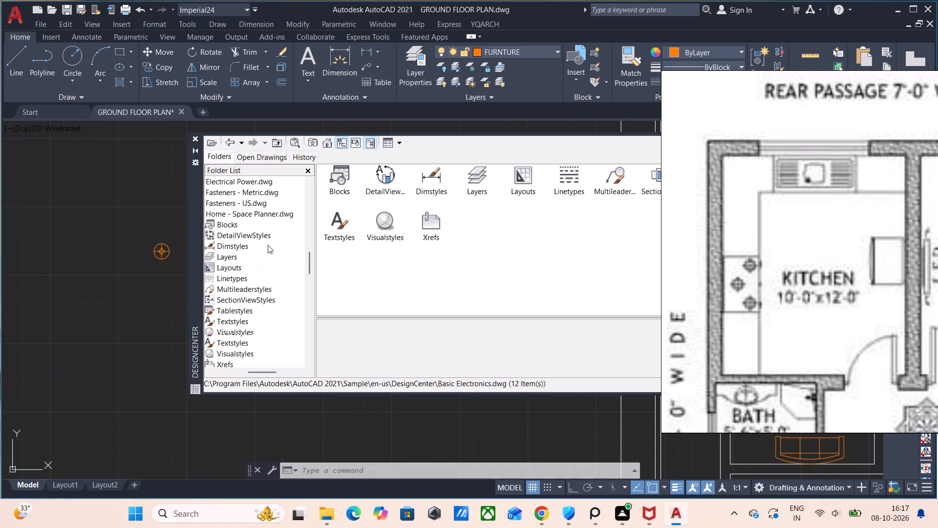
{"action": "left_click", "coordinate": [228, 142]}
{"action": "left_click", "coordinate": [228, 142]}
{"action": "left_click", "coordinate": [327, 146]}
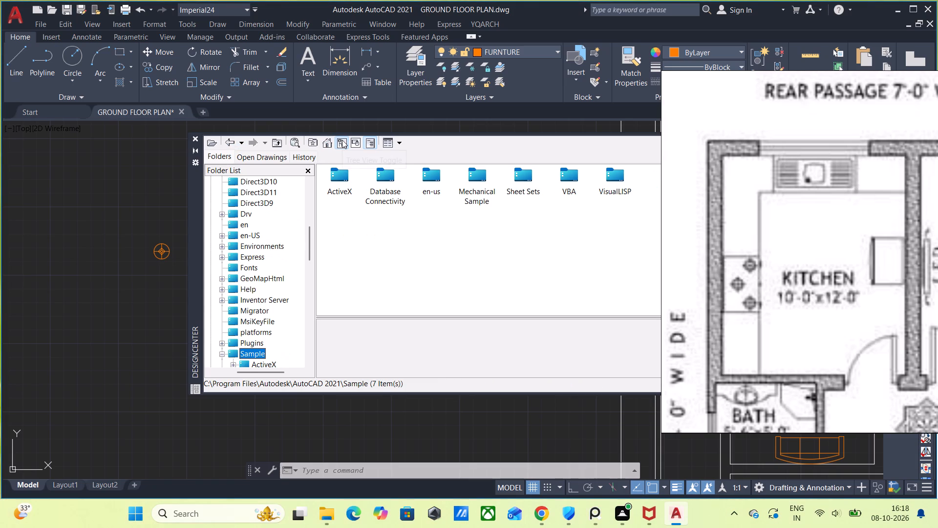
{"action": "scroll", "coordinate": [254, 289], "scroll_direction": "up", "scroll_amount": 2}
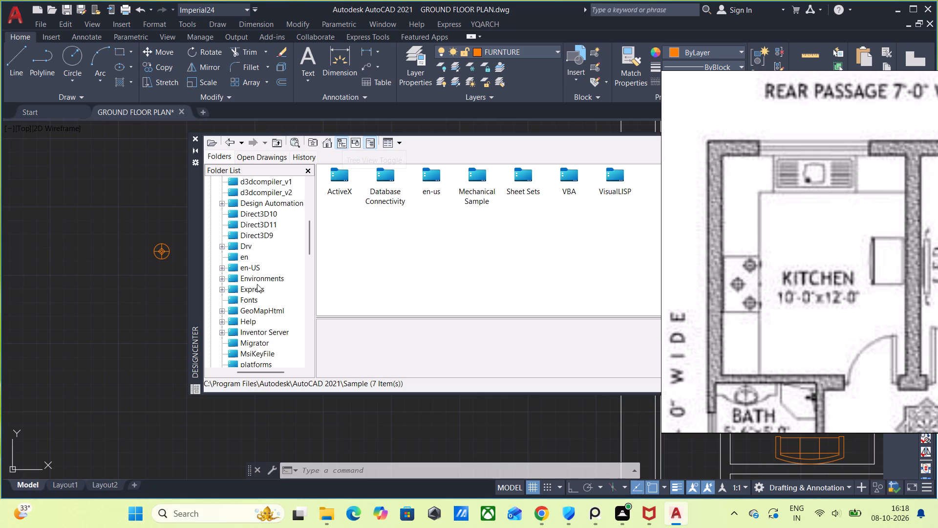
{"action": "double_click", "coordinate": [431, 179]}
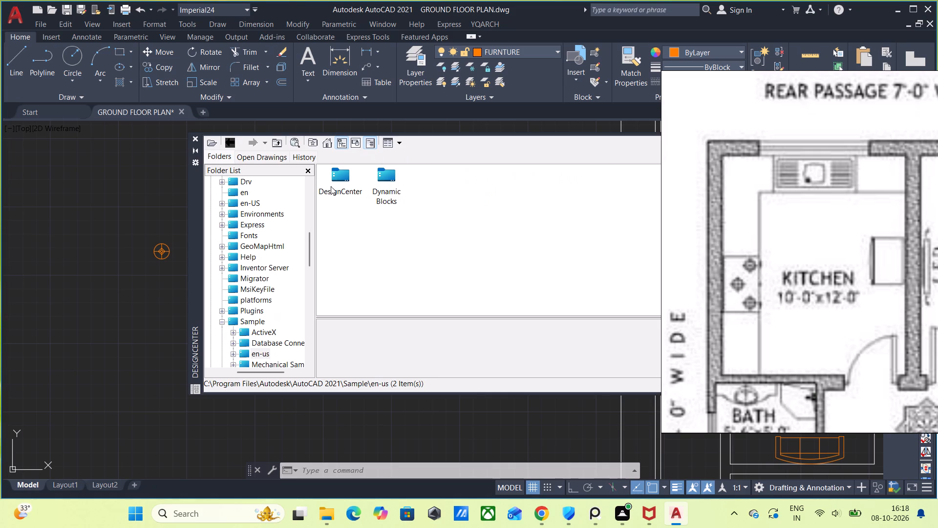
{"action": "double_click", "coordinate": [340, 176]}
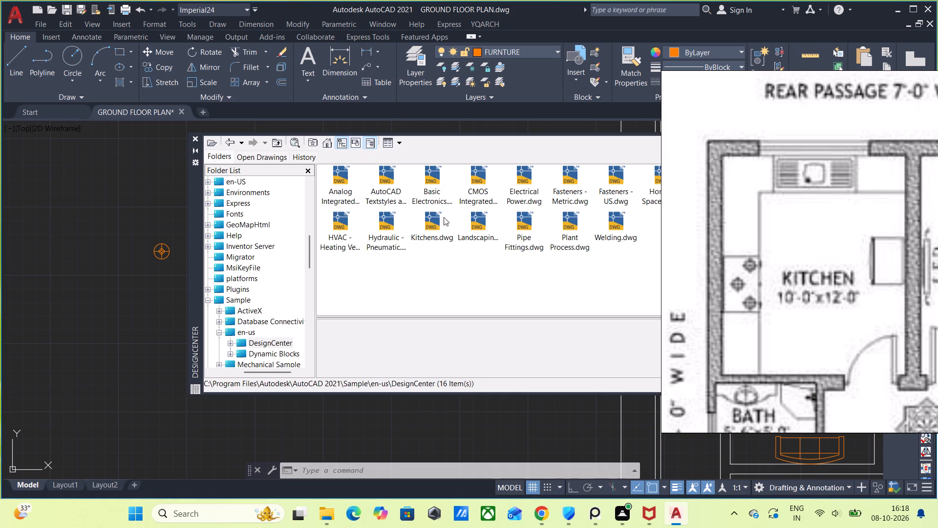
{"action": "right_click_drag", "start_coordinate": [729, 254], "coordinate": [824, 340]}
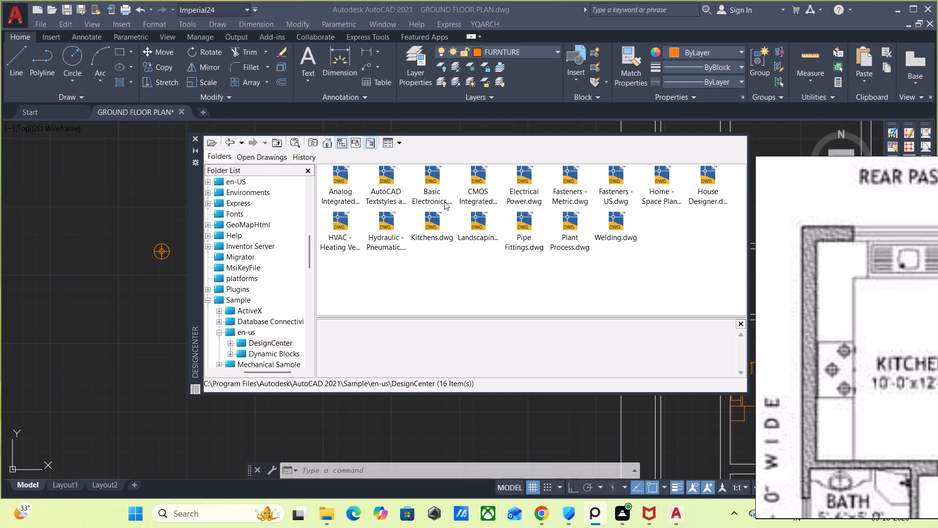
{"action": "double_click", "coordinate": [431, 225]}
{"action": "double_click", "coordinate": [338, 187]}
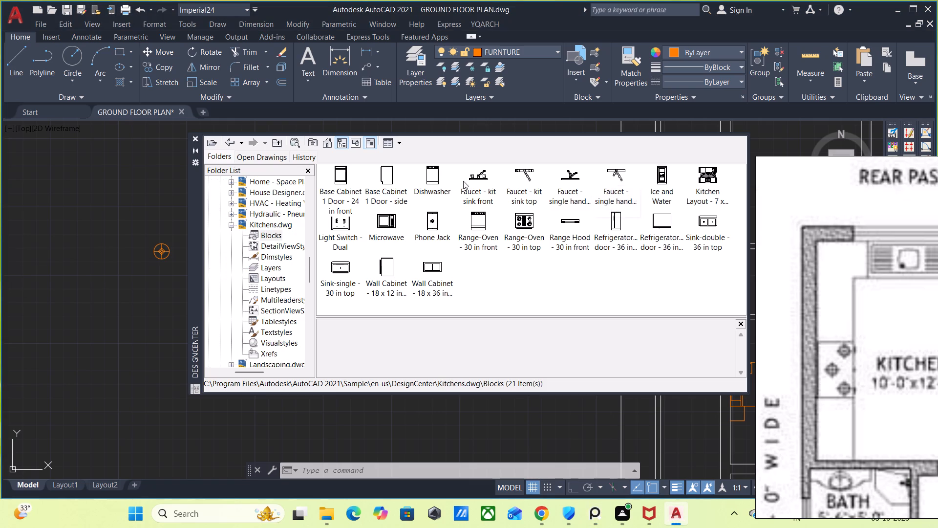
Insert the 36 in. refrigerator top-view block from Kitchens.dwg below the table lamp, left of the plan.
{"action": "scroll", "coordinate": [874, 331], "scroll_direction": "down", "scroll_amount": 2}
{"action": "middle_click_drag", "start_coordinate": [878, 339], "coordinate": [854, 334]}
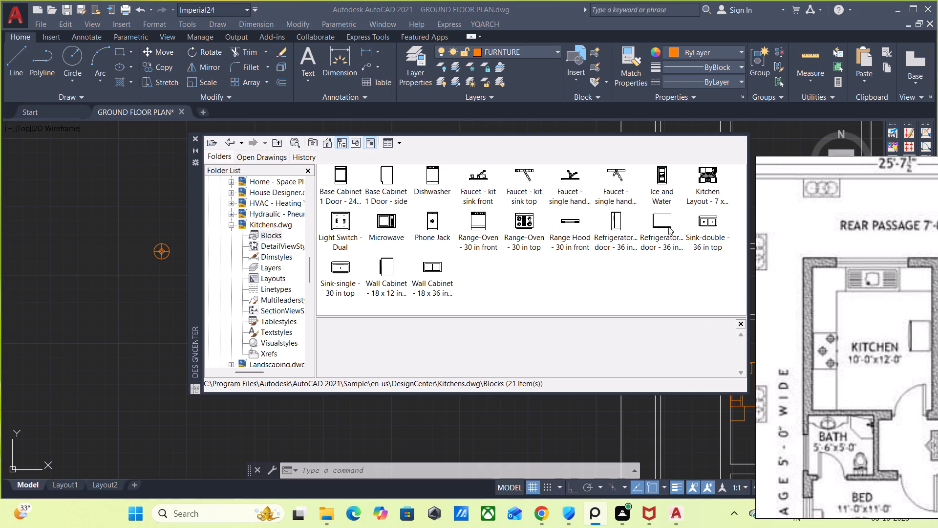
{"action": "left_click_drag", "start_coordinate": [667, 217], "coordinate": [590, 265]}
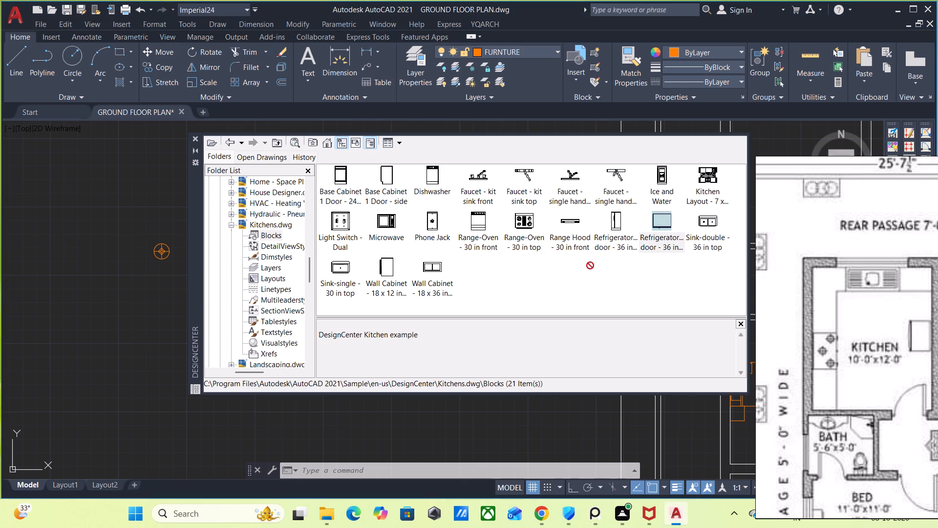
{"action": "left_click_drag", "start_coordinate": [590, 265], "coordinate": [125, 329]}
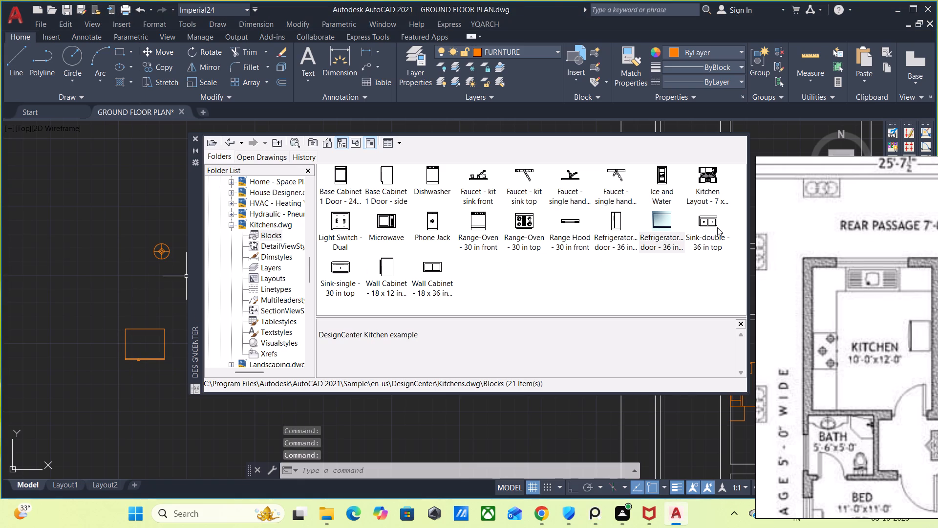
Insert the 36 in. double sink, 30 in. range-oven and 30 in. single sink top-view blocks from Kitchens.dwg around the refrigerator, and close DesignCenter.
{"action": "left_click_drag", "start_coordinate": [717, 221], "coordinate": [212, 285]}
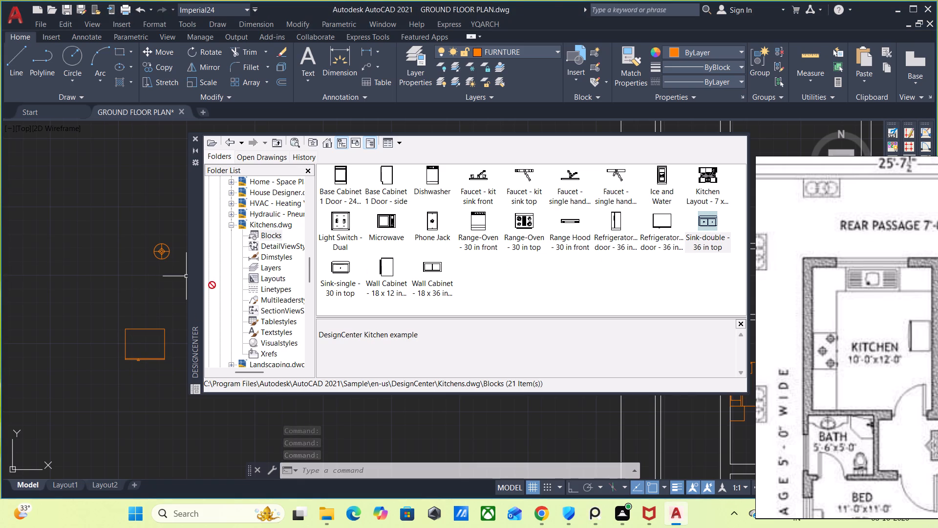
{"action": "left_click_drag", "start_coordinate": [212, 285], "coordinate": [118, 293]}
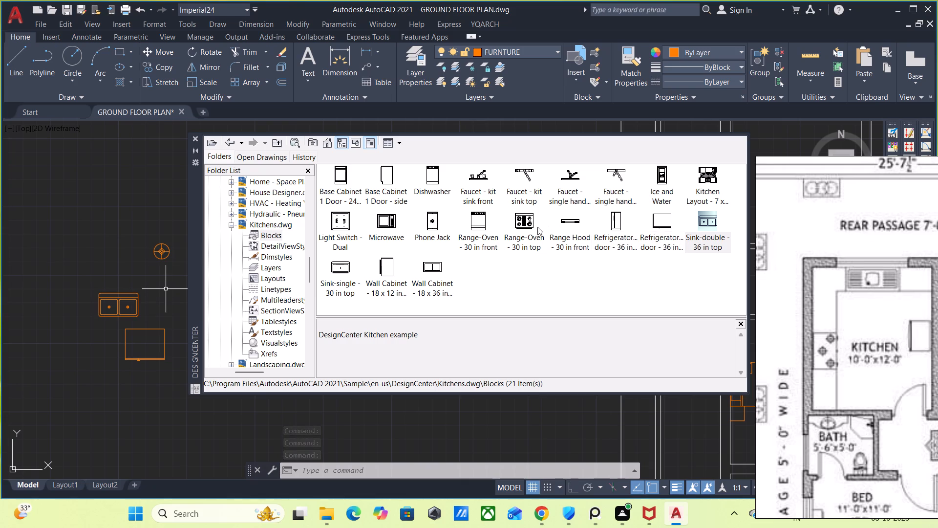
{"action": "left_click_drag", "start_coordinate": [523, 223], "coordinate": [107, 250]}
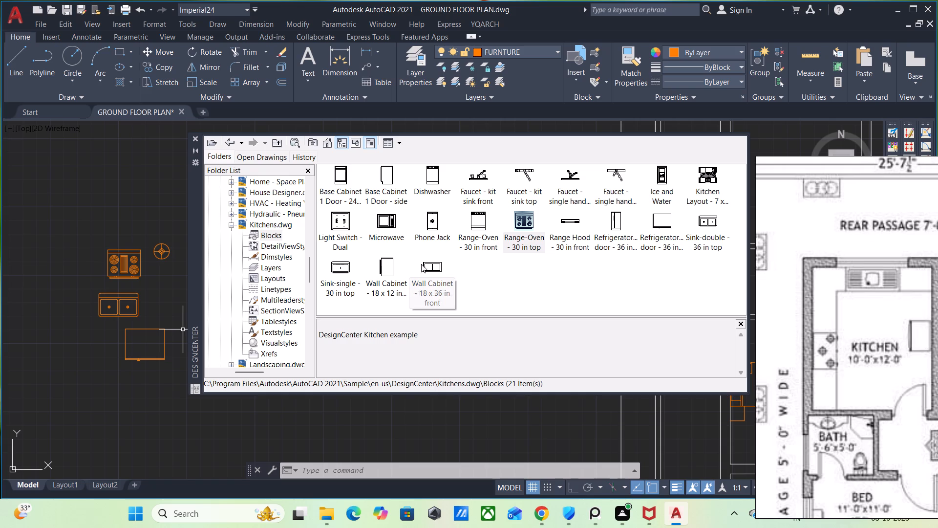
{"action": "left_click_drag", "start_coordinate": [341, 267], "coordinate": [91, 338]}
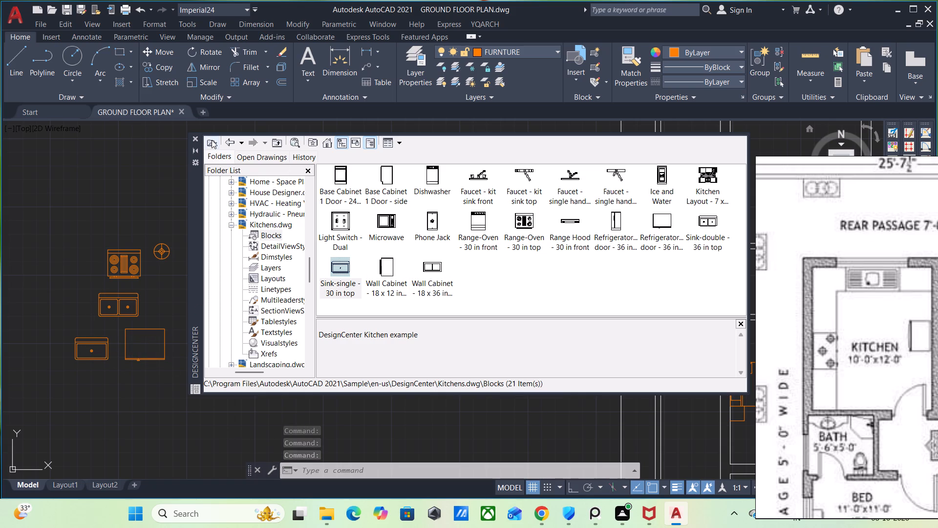
{"action": "left_click", "coordinate": [195, 140]}
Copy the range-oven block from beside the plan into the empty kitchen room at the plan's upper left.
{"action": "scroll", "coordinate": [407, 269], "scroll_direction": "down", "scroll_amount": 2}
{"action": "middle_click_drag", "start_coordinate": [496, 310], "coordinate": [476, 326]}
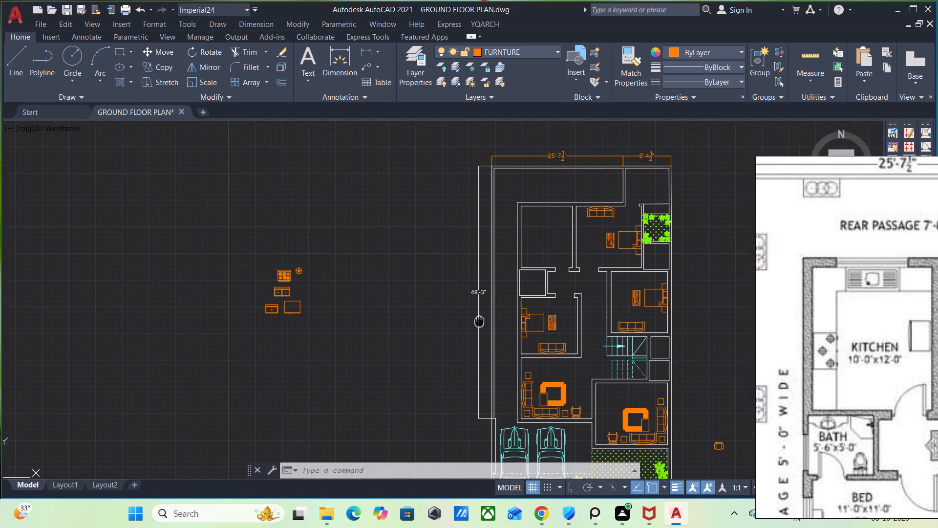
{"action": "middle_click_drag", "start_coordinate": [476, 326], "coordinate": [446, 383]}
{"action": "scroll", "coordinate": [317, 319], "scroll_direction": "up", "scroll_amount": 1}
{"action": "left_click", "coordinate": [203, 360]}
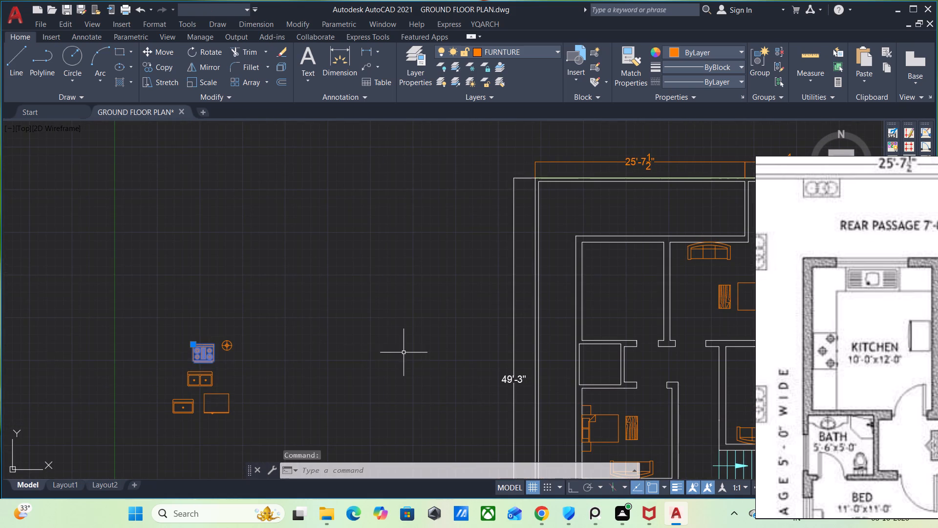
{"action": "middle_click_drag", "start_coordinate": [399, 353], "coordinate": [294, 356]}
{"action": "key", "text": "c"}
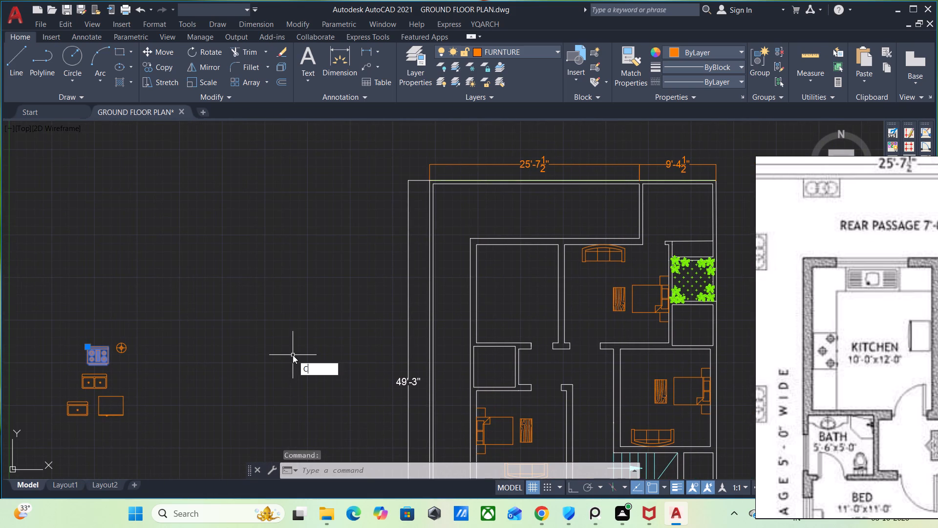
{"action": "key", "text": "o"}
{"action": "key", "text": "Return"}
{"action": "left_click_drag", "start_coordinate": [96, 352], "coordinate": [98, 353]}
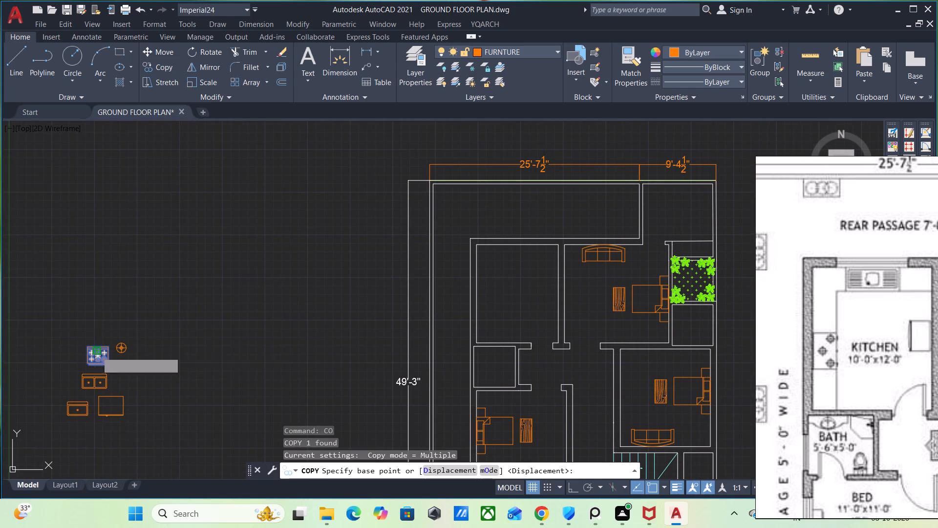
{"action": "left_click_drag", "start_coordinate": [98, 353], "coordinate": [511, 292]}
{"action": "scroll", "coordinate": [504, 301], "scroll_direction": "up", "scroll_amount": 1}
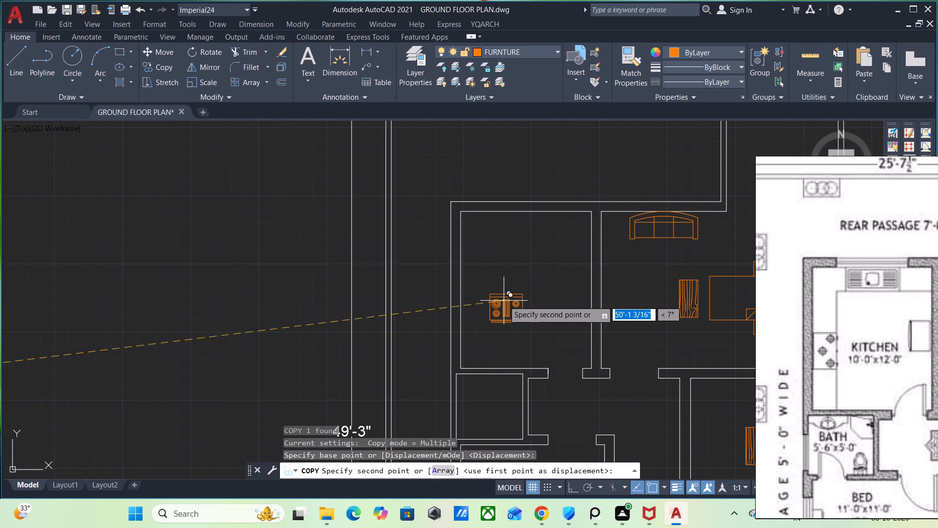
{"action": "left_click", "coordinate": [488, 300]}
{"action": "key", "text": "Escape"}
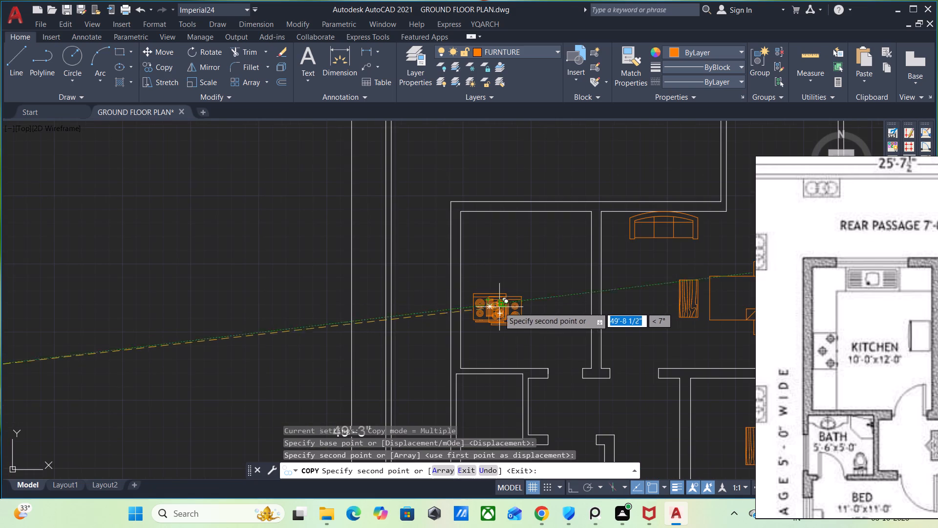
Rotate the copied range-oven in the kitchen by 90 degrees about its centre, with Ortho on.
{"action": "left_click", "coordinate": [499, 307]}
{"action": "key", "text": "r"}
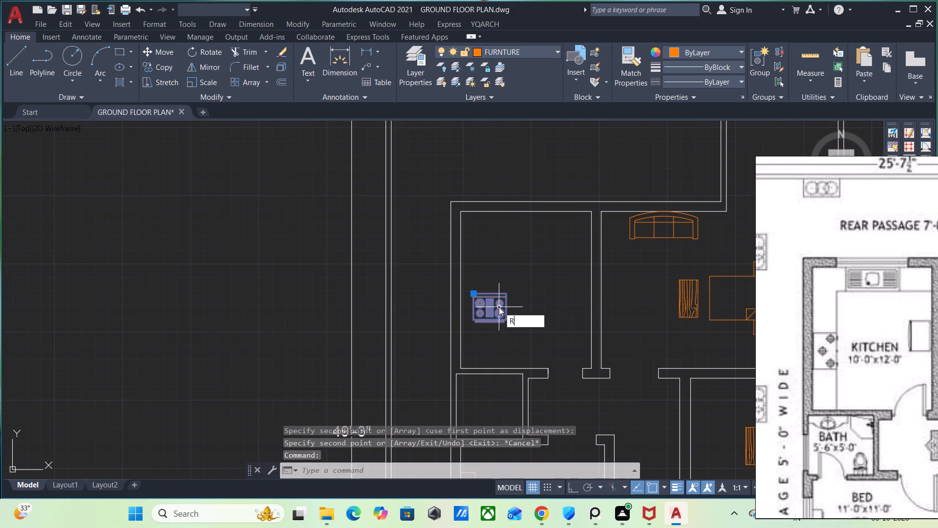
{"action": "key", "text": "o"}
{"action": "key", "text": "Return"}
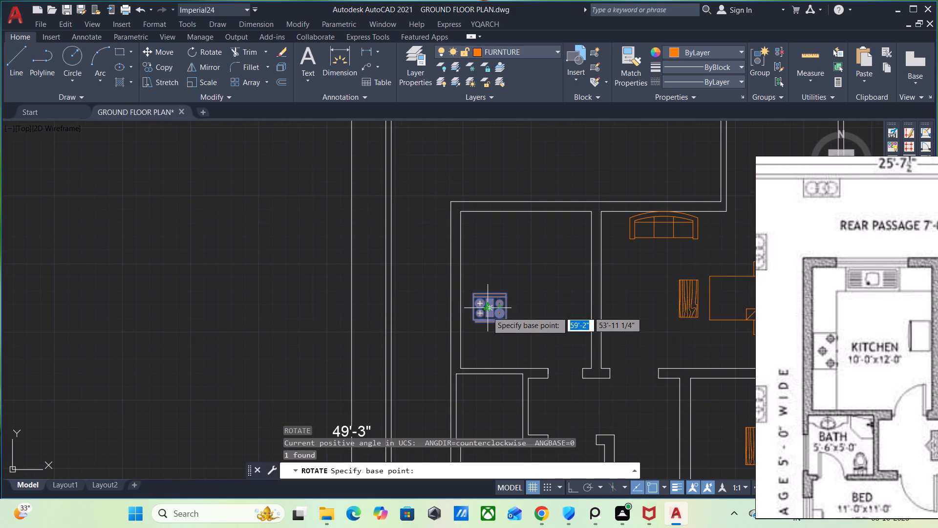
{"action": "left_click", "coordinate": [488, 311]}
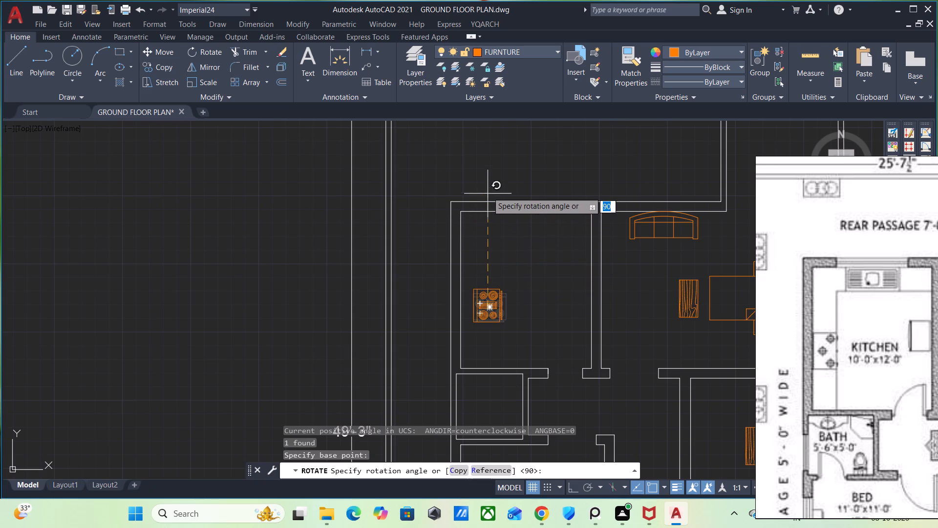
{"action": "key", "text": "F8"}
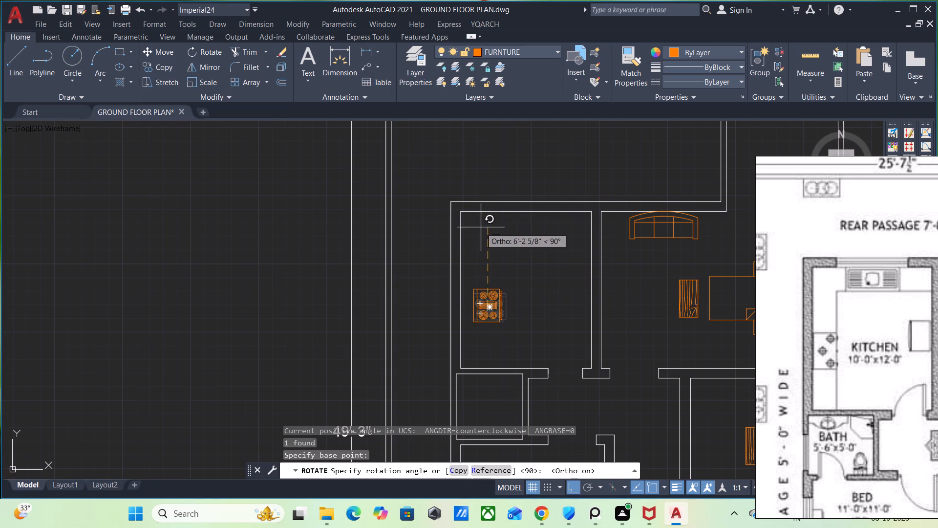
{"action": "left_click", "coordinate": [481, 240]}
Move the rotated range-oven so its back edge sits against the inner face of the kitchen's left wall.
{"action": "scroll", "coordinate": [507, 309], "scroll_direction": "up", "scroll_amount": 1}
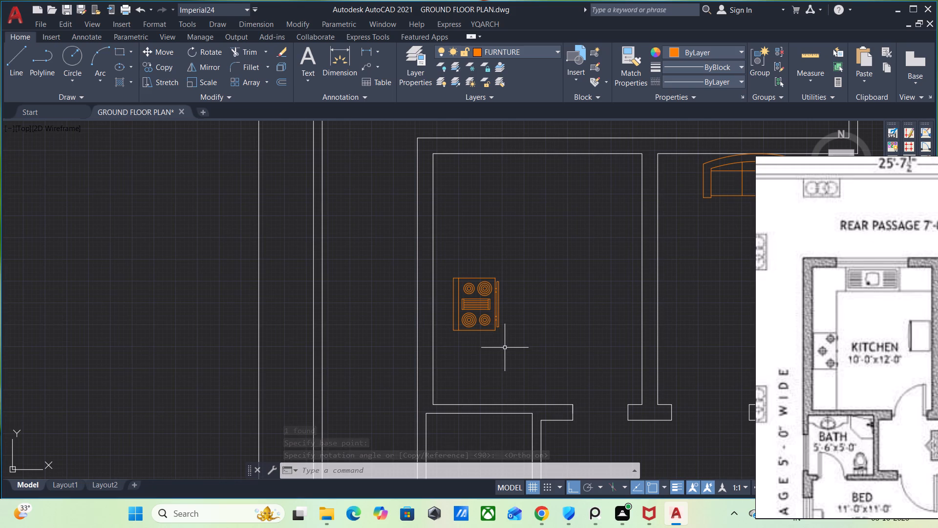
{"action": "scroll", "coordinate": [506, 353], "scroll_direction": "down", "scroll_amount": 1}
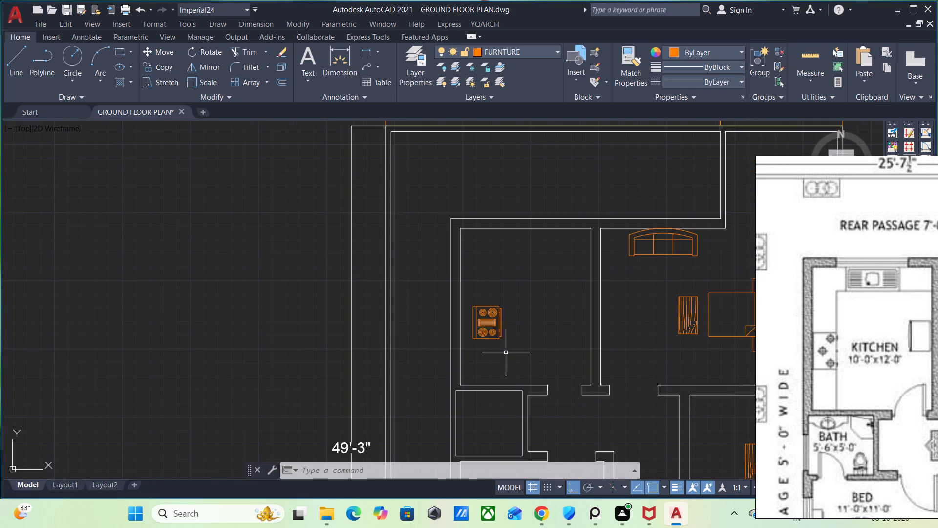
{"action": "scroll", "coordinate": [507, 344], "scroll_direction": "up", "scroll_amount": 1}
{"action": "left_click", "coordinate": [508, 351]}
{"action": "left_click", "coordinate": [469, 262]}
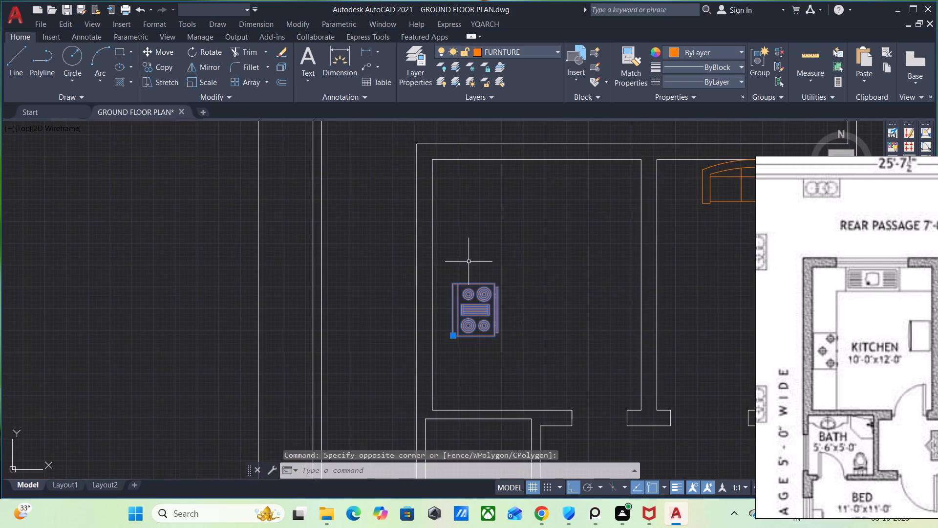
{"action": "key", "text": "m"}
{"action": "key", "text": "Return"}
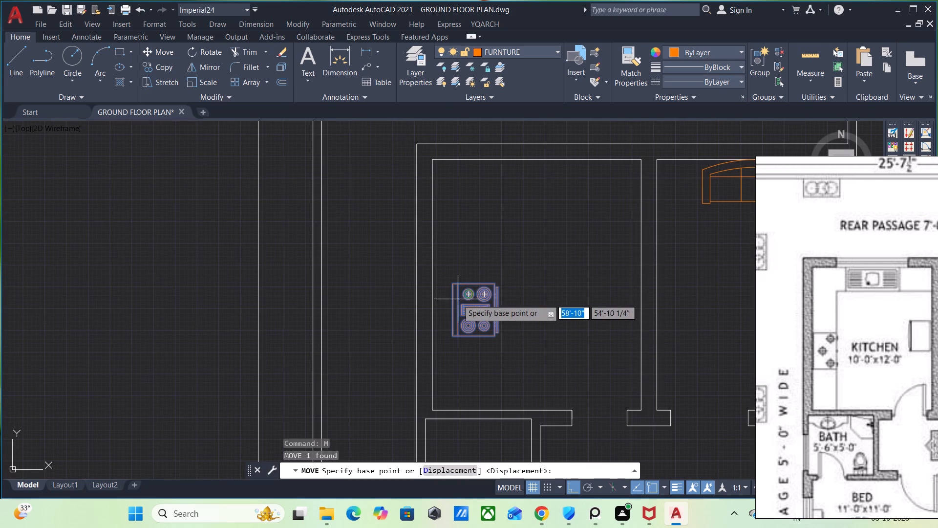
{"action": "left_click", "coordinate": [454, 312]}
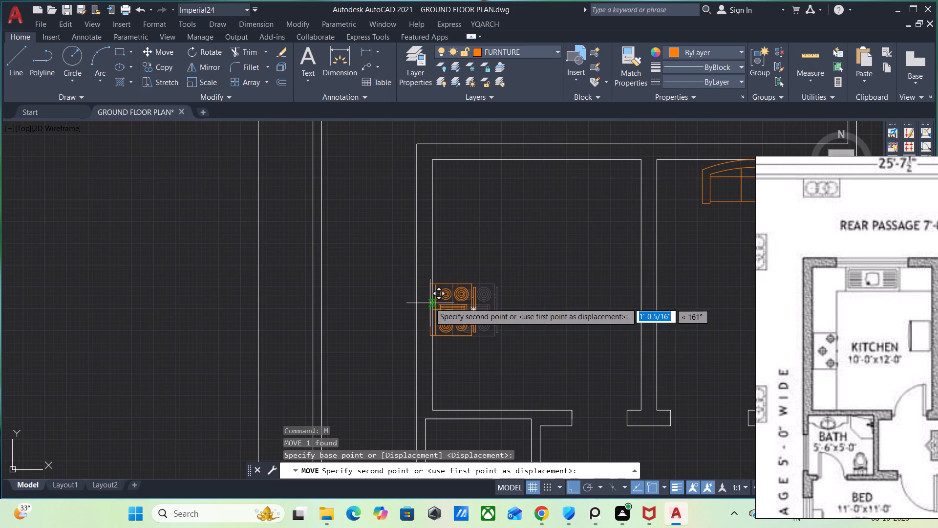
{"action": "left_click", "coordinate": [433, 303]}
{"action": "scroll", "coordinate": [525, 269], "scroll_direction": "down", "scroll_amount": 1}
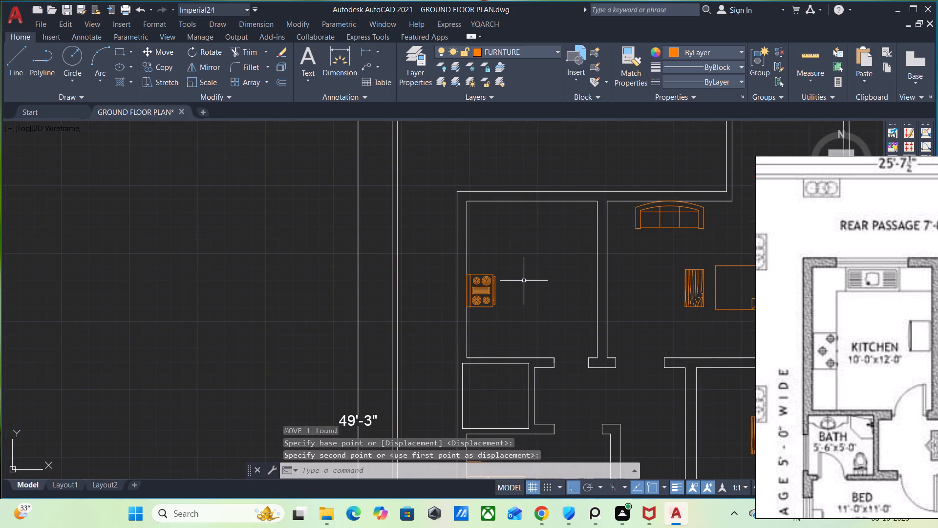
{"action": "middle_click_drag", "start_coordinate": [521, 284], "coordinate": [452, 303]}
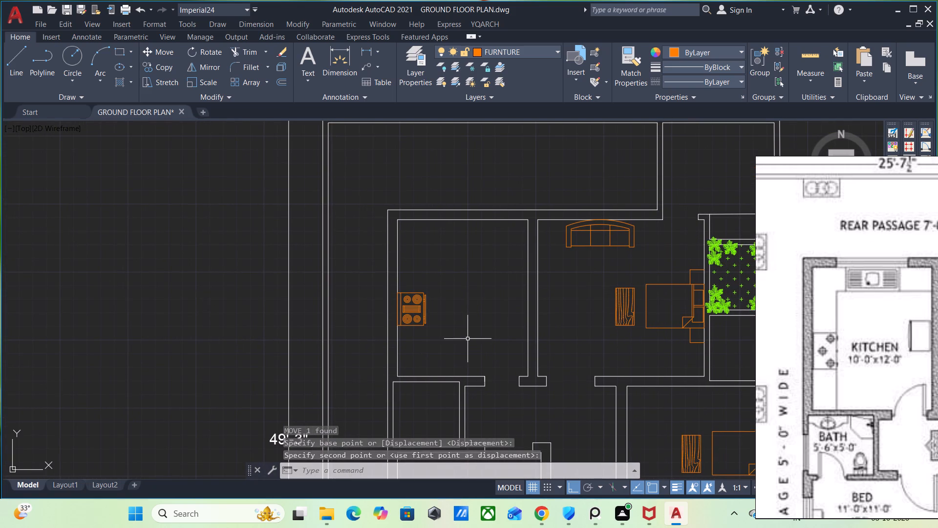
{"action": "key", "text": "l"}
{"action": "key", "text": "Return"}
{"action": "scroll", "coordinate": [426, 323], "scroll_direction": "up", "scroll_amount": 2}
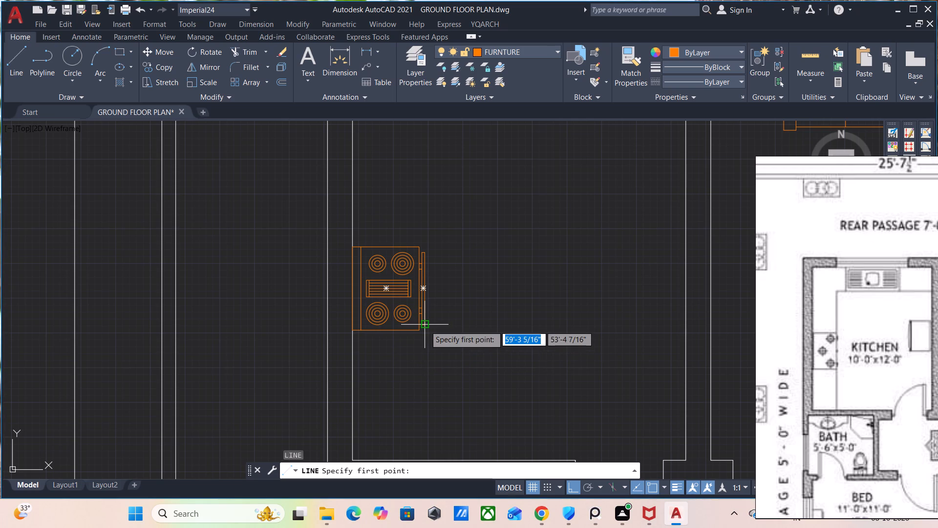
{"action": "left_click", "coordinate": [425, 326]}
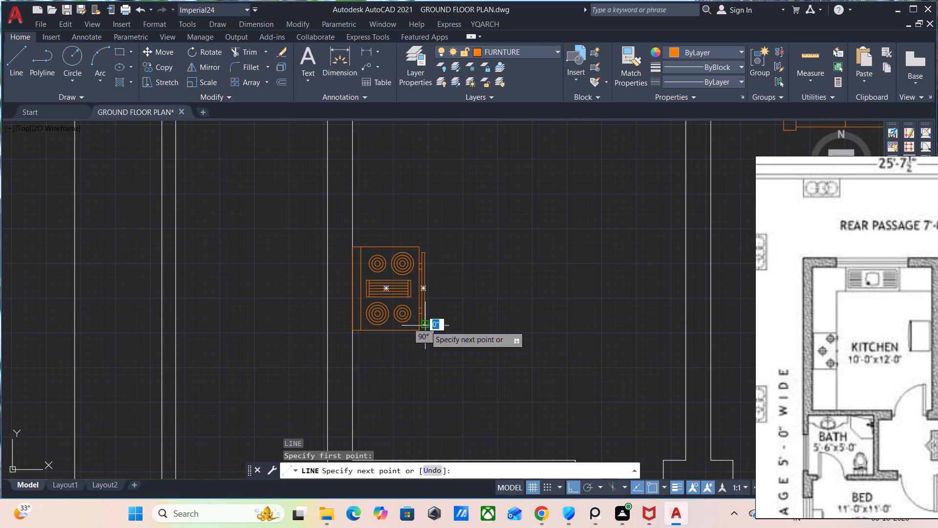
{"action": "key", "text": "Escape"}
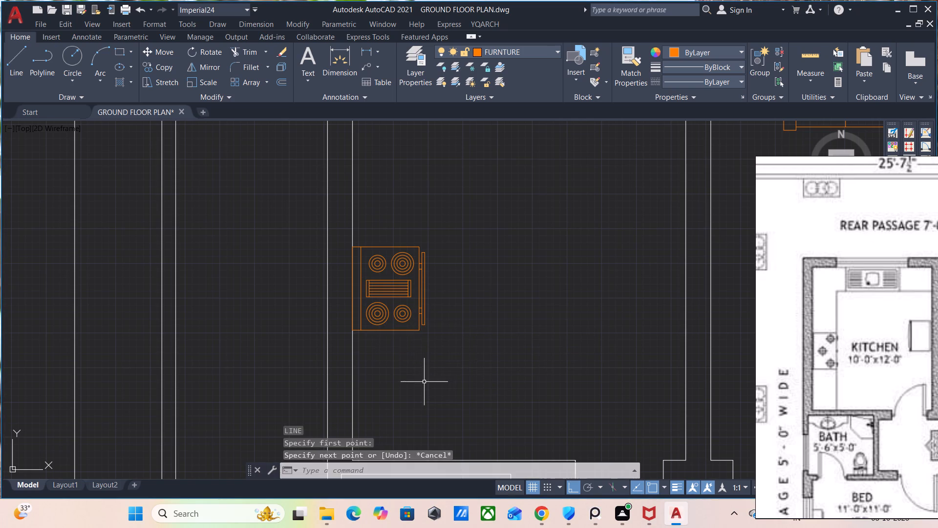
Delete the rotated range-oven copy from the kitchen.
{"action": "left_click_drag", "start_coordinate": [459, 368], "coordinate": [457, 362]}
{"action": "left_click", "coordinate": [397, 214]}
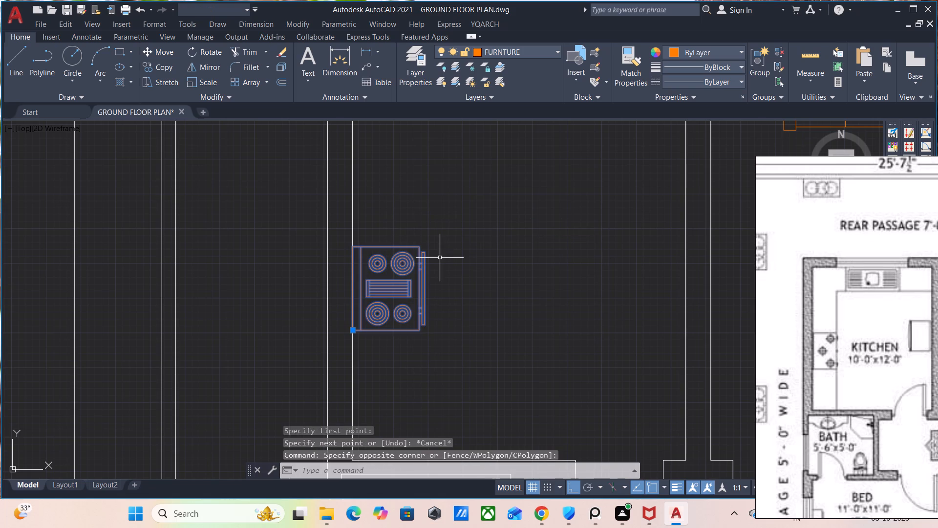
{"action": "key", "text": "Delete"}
Move the double sink and refrigerator blocks together from beside the plan into the kitchen, with Ortho off.
{"action": "scroll", "coordinate": [456, 238], "scroll_direction": "down", "scroll_amount": 2}
{"action": "scroll", "coordinate": [301, 359], "scroll_direction": "down", "scroll_amount": 1}
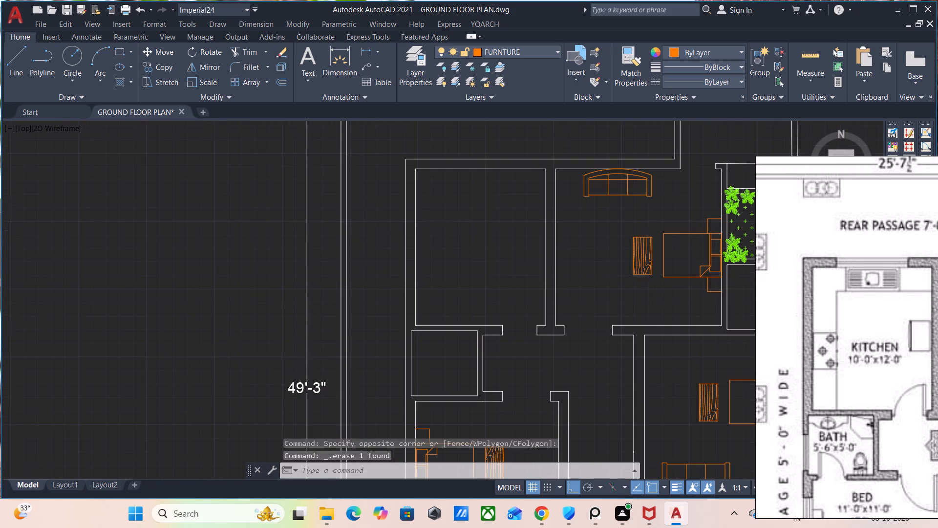
{"action": "scroll", "coordinate": [301, 359], "scroll_direction": "down", "scroll_amount": 1}
{"action": "scroll", "coordinate": [35, 473], "scroll_direction": "up", "scroll_amount": 1}
{"action": "scroll", "coordinate": [149, 354], "scroll_direction": "up", "scroll_amount": 1}
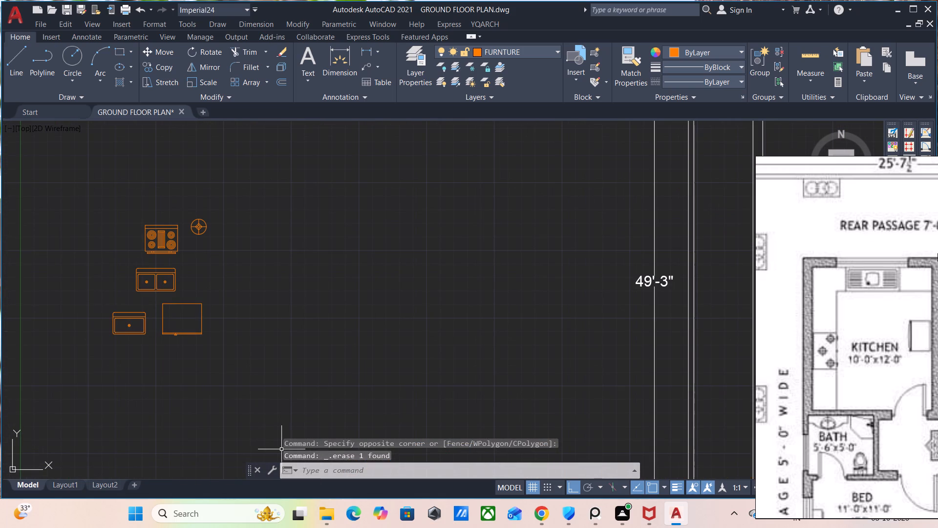
{"action": "scroll", "coordinate": [937, 200], "scroll_direction": "up", "scroll_amount": 1}
{"action": "scroll", "coordinate": [192, 312], "scroll_direction": "up", "scroll_amount": 1}
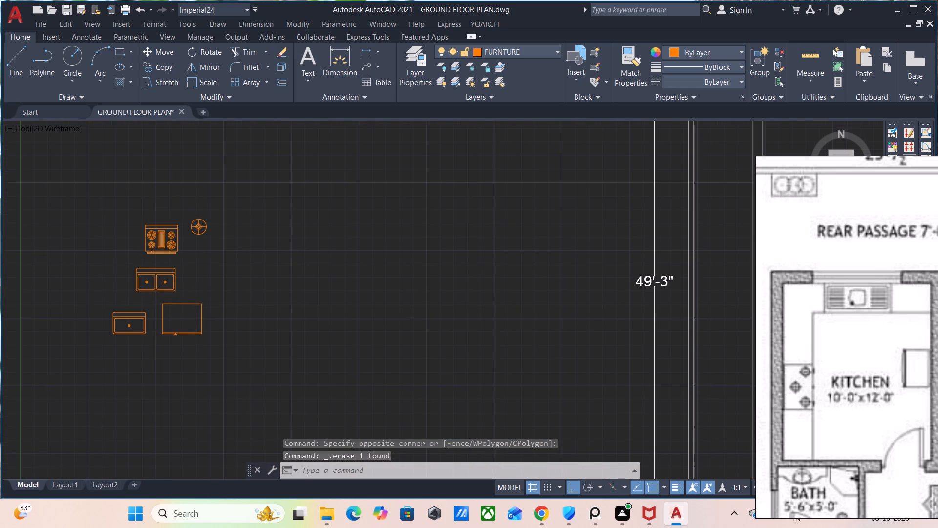
{"action": "left_click_drag", "start_coordinate": [200, 283], "coordinate": [194, 278]}
{"action": "left_click", "coordinate": [82, 244]}
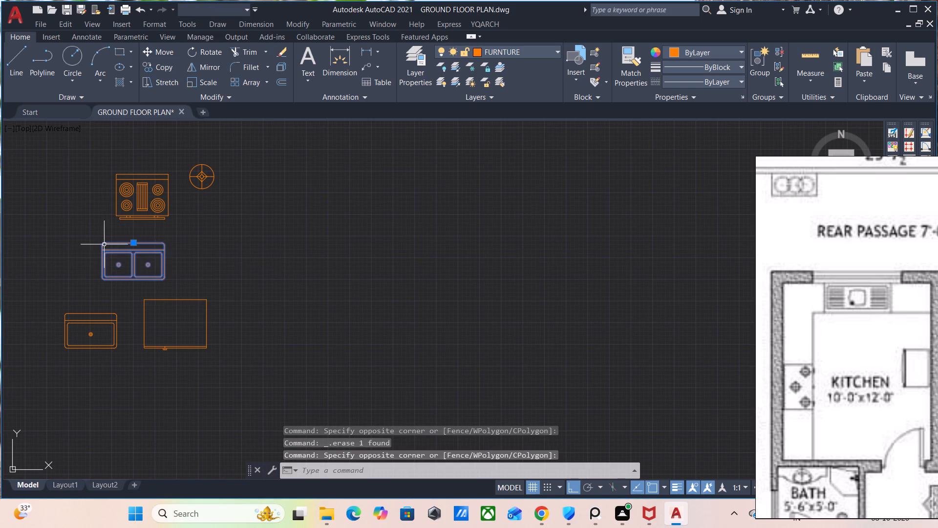
{"action": "middle_click_drag", "start_coordinate": [243, 277], "coordinate": [197, 289]}
{"action": "left_click_drag", "start_coordinate": [202, 346], "coordinate": [194, 340]}
{"action": "left_click", "coordinate": [133, 290]}
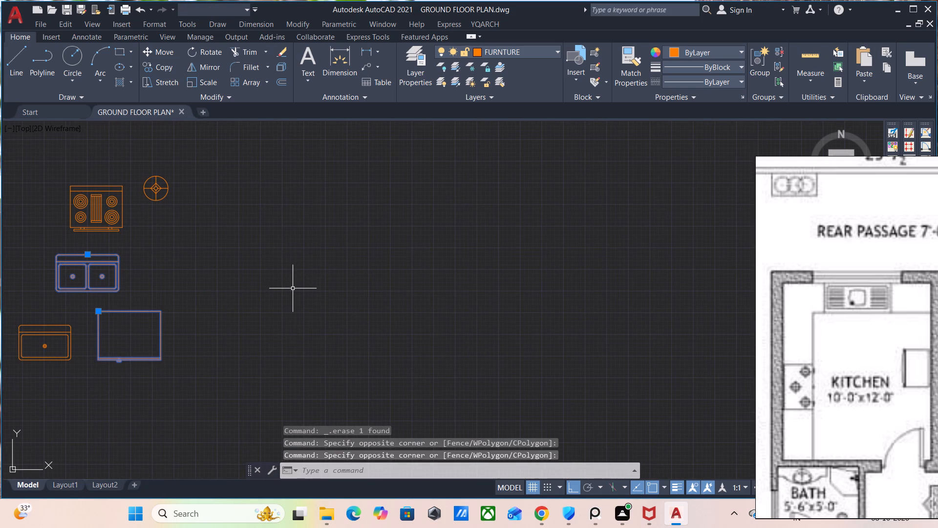
{"action": "key", "text": "m"}
{"action": "key", "text": "Return"}
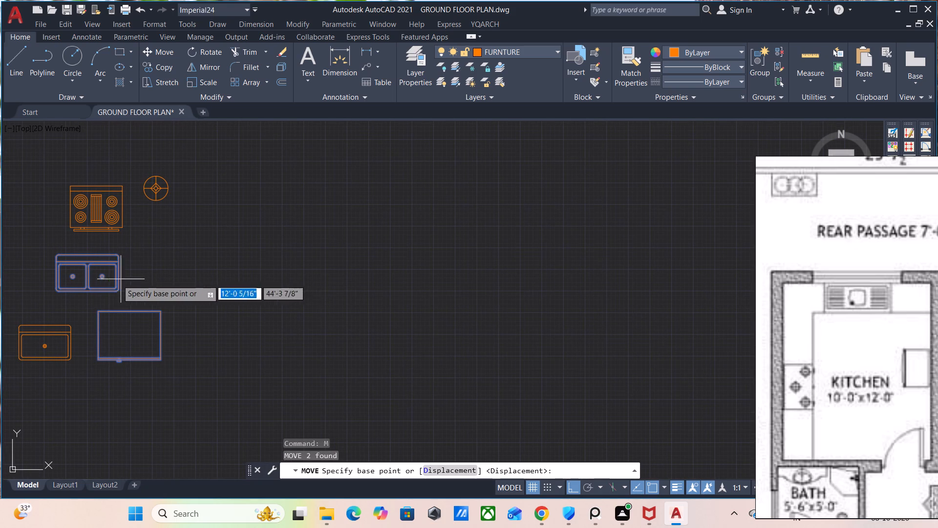
{"action": "left_click_drag", "start_coordinate": [108, 280], "coordinate": [162, 280]}
{"action": "scroll", "coordinate": [508, 279], "scroll_direction": "down", "scroll_amount": 4}
{"action": "middle_click_drag", "start_coordinate": [572, 295], "coordinate": [470, 324]}
{"action": "scroll", "coordinate": [504, 269], "scroll_direction": "up", "scroll_amount": 3}
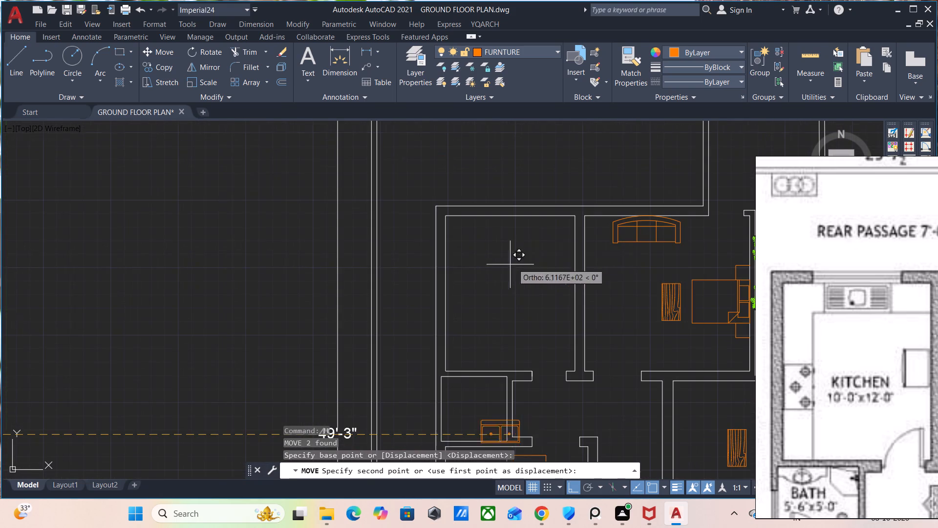
{"action": "key", "text": "F8"}
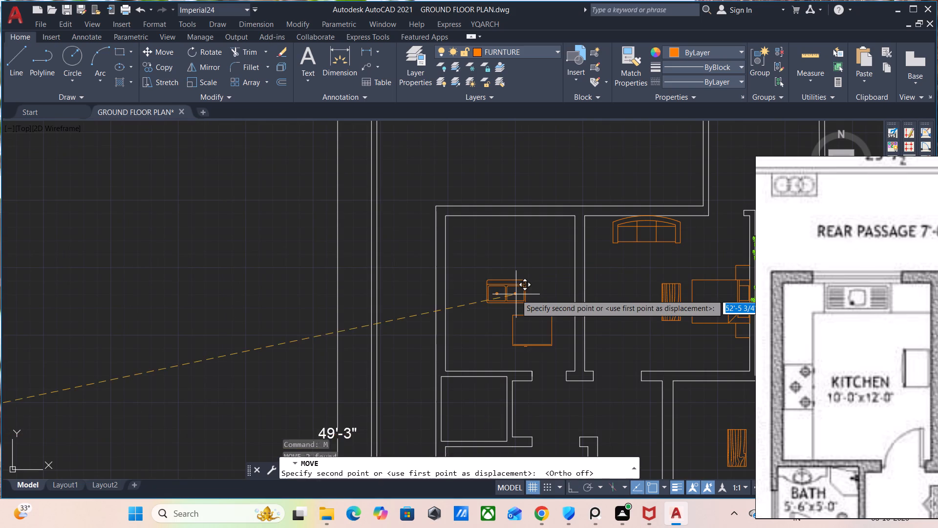
{"action": "left_click", "coordinate": [514, 279]}
Move the double sink up so the midpoint of its back edge sits on the inner face of the kitchen's top wall.
{"action": "scroll", "coordinate": [524, 282], "scroll_direction": "up", "scroll_amount": 1}
{"action": "middle_click_drag", "start_coordinate": [514, 290], "coordinate": [459, 321]}
{"action": "left_click", "coordinate": [488, 314]}
{"action": "left_click", "coordinate": [411, 257]}
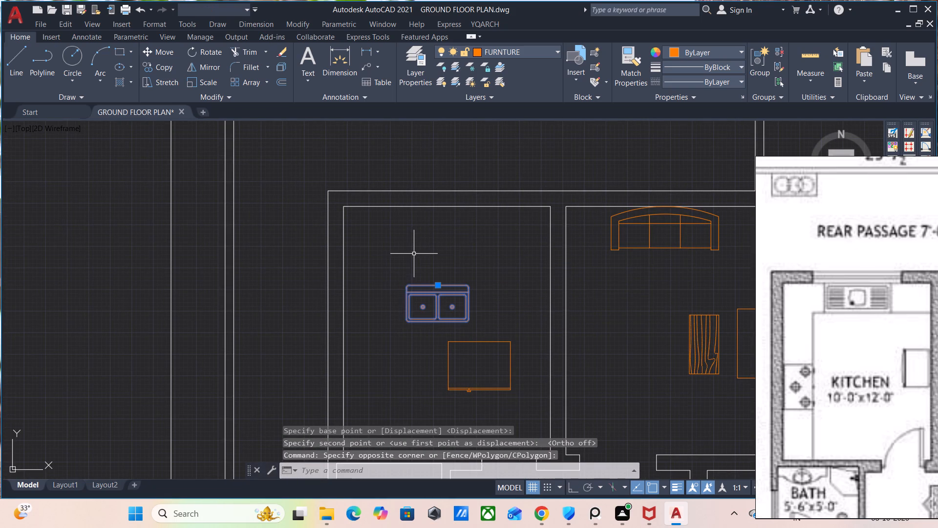
{"action": "key", "text": "m"}
{"action": "key", "text": "Return"}
{"action": "left_click", "coordinate": [439, 283]}
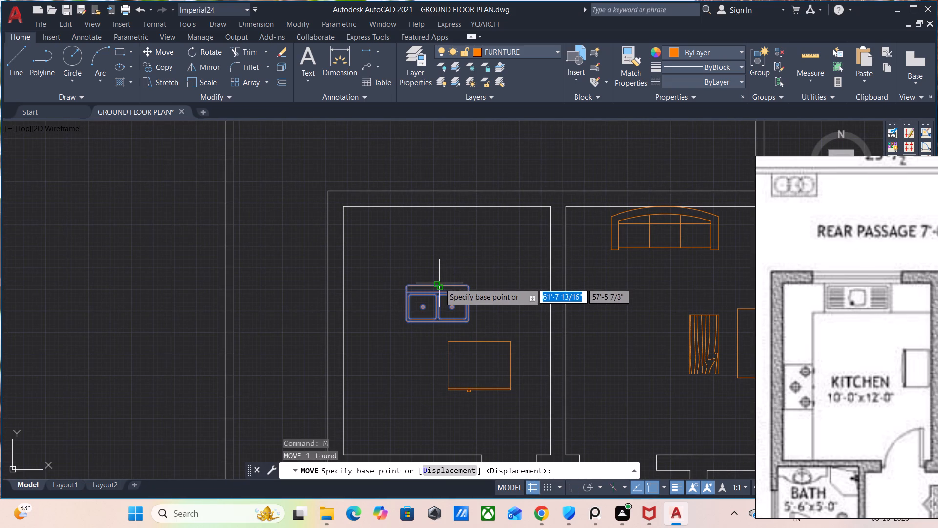
{"action": "left_click", "coordinate": [436, 207]}
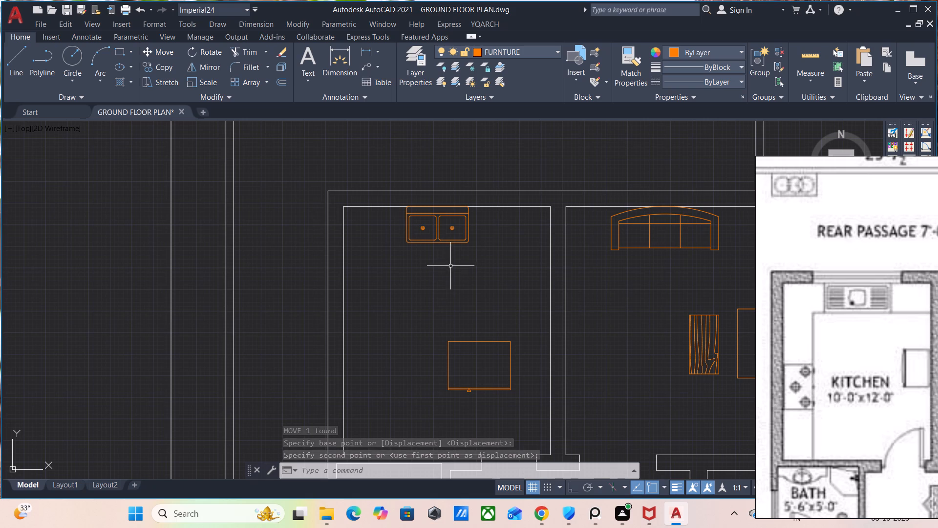
Move the double sink a short distance left along the inner face of the kitchen's top wall.
{"action": "left_click", "coordinate": [483, 256]}
{"action": "left_click", "coordinate": [457, 229]}
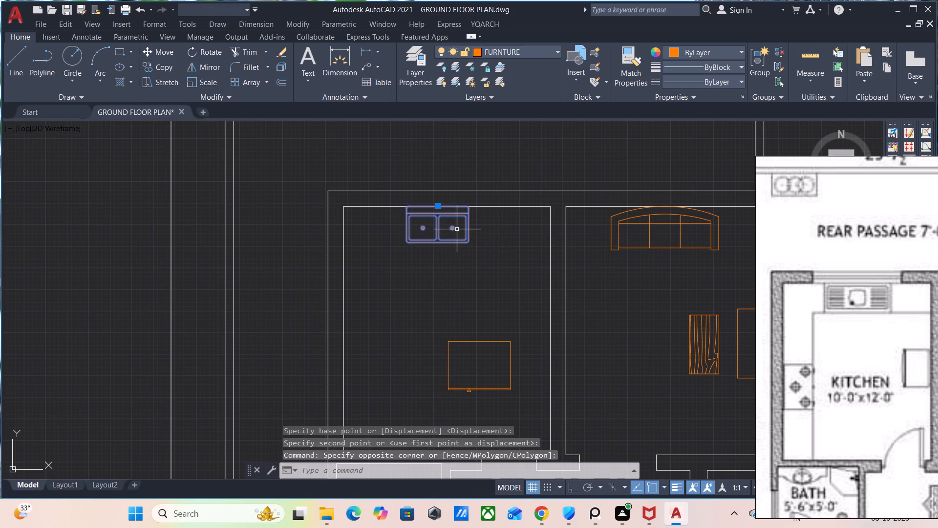
{"action": "key", "text": "m"}
{"action": "key", "text": "Return"}
{"action": "scroll", "coordinate": [419, 189], "scroll_direction": "up", "scroll_amount": 1}
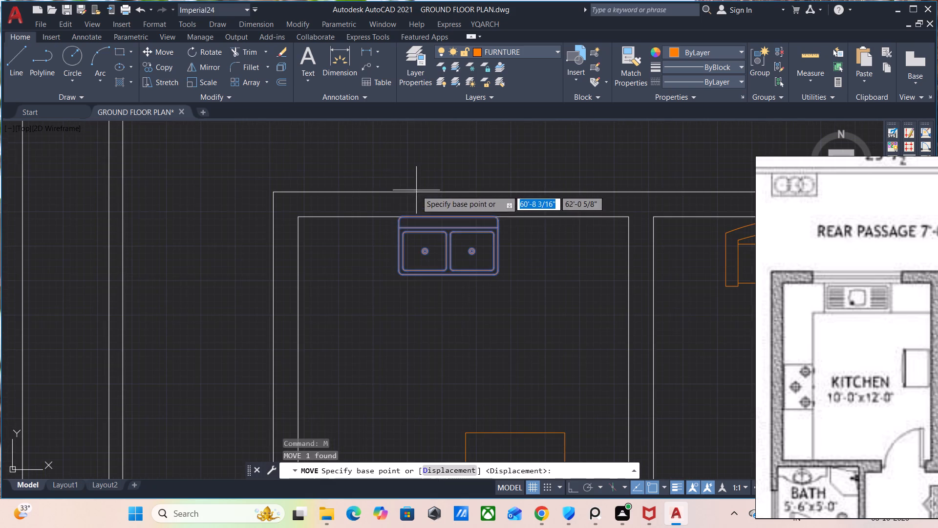
{"action": "left_click", "coordinate": [404, 216]}
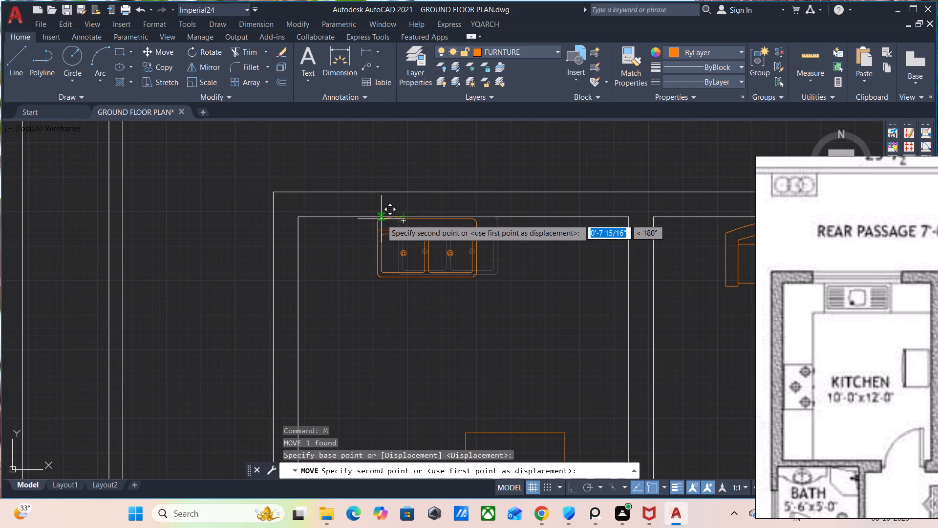
{"action": "left_click", "coordinate": [379, 217]}
Rotate the refrigerator 90 degrees clockwise about its front edge's midpoint, with Ortho on, so its handle faces left.
{"action": "scroll", "coordinate": [470, 303], "scroll_direction": "down", "scroll_amount": 2}
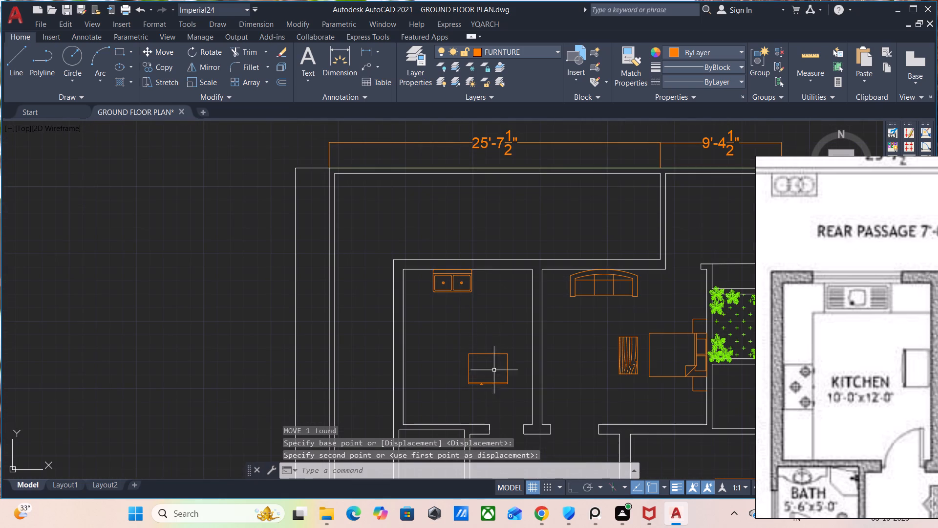
{"action": "left_click_drag", "start_coordinate": [506, 402], "coordinate": [502, 388]}
{"action": "left_click", "coordinate": [457, 322]}
{"action": "type", "text": "RO"}
{"action": "key", "text": "Return"}
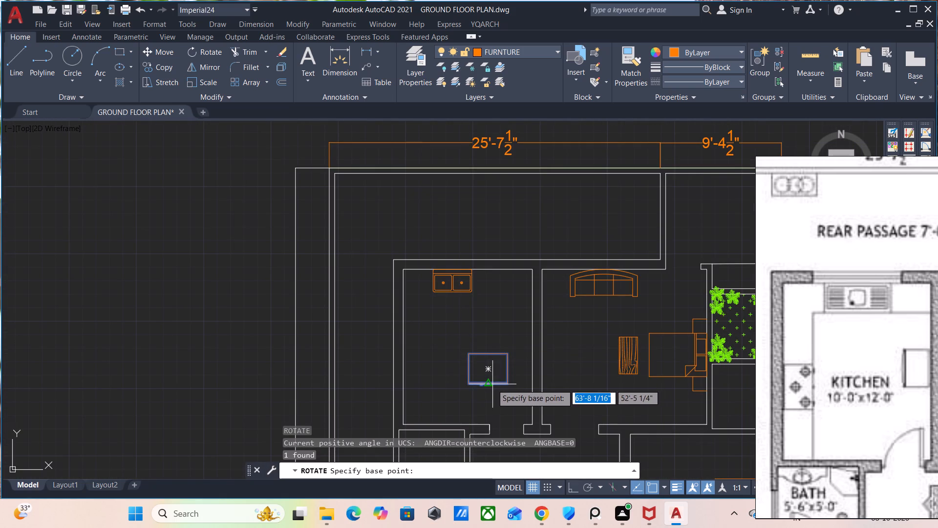
{"action": "left_click", "coordinate": [491, 384]}
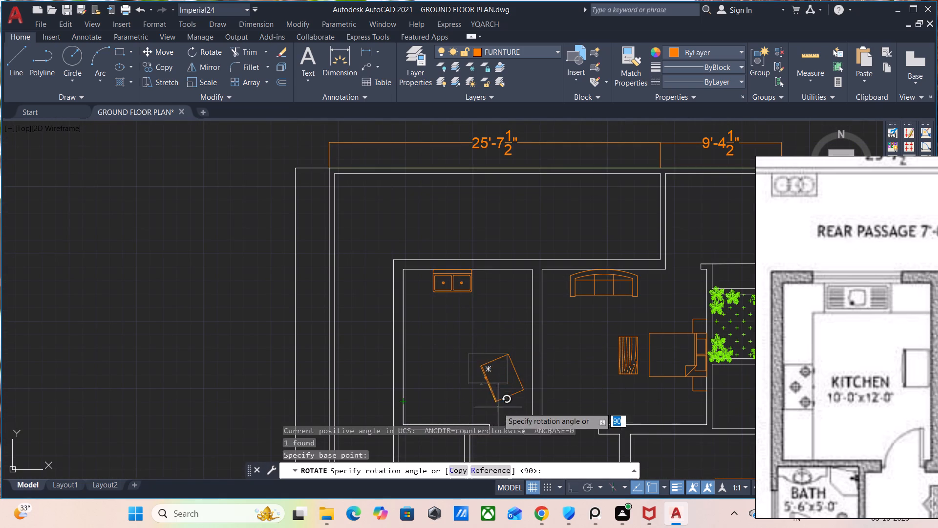
{"action": "scroll", "coordinate": [504, 364], "scroll_direction": "down", "scroll_amount": 1}
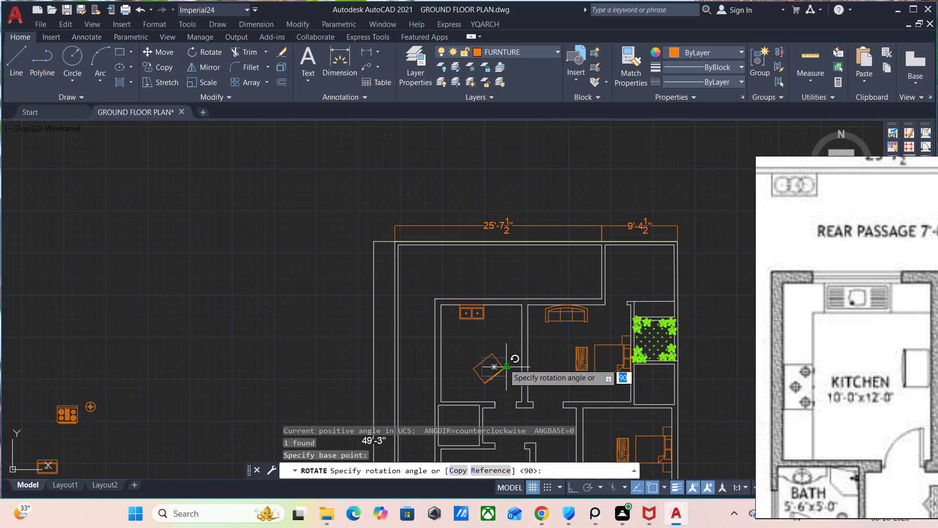
{"action": "middle_click_drag", "start_coordinate": [505, 361], "coordinate": [521, 269]}
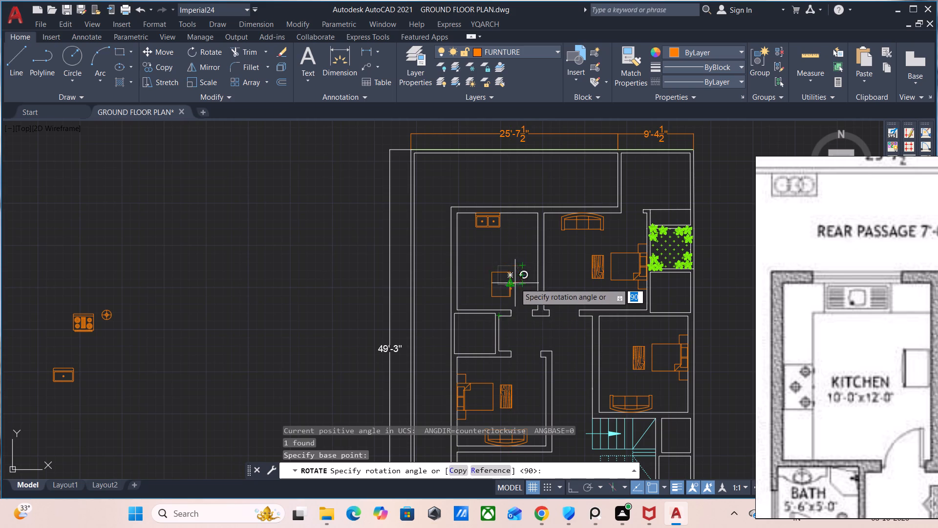
{"action": "scroll", "coordinate": [511, 329], "scroll_direction": "up", "scroll_amount": 2}
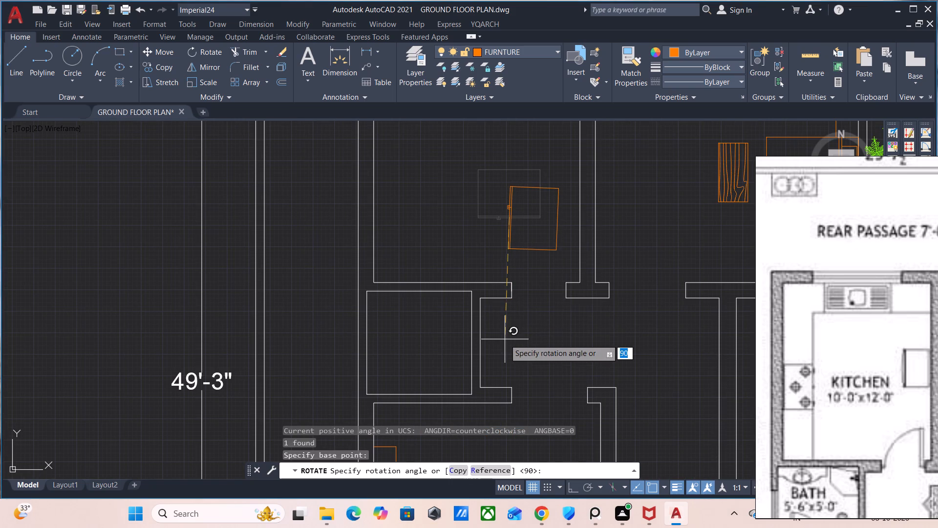
{"action": "key", "text": "F8"}
{"action": "left_click", "coordinate": [505, 339]}
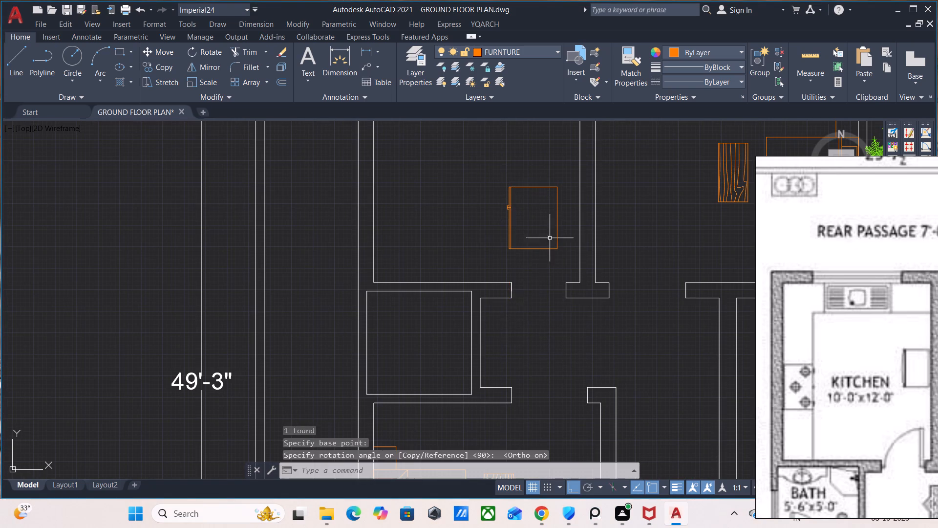
Move the rotated refrigerator so its back edge sits against the inner face of the kitchen's right wall, with Ortho off.
{"action": "scroll", "coordinate": [552, 233], "scroll_direction": "down", "scroll_amount": 2}
{"action": "middle_click_drag", "start_coordinate": [543, 273], "coordinate": [502, 395]}
{"action": "scroll", "coordinate": [503, 394], "scroll_direction": "up", "scroll_amount": 2}
{"action": "left_click_drag", "start_coordinate": [510, 328], "coordinate": [501, 306]}
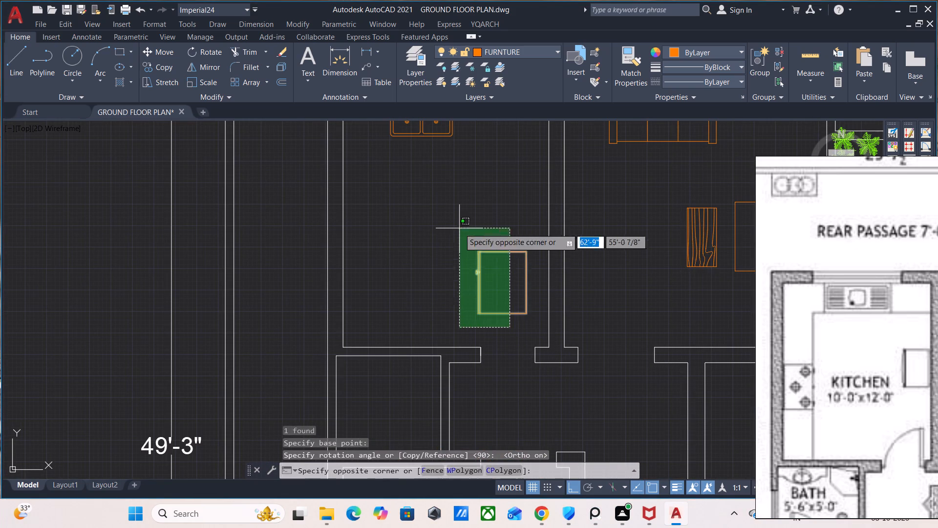
{"action": "left_click", "coordinate": [459, 228]}
{"action": "key", "text": "m"}
{"action": "key", "text": "Return"}
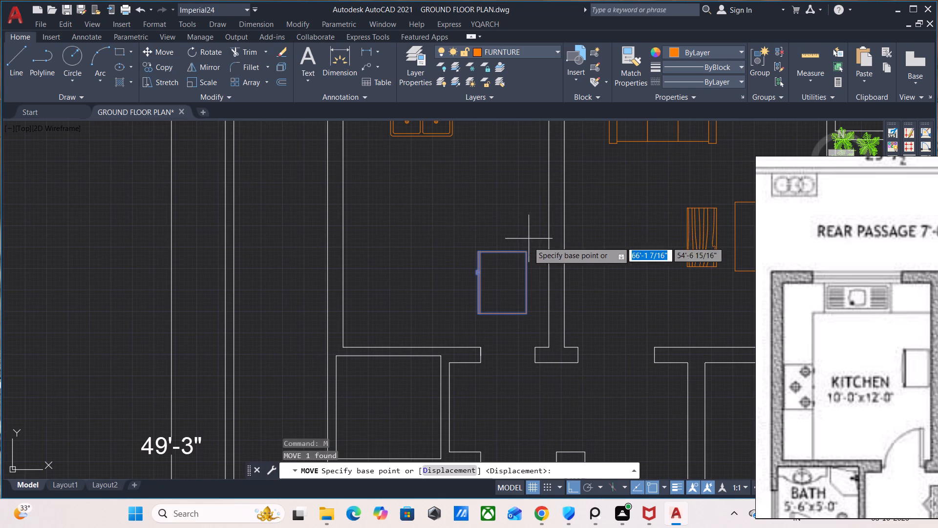
{"action": "middle_click_drag", "start_coordinate": [522, 274], "coordinate": [498, 363]}
{"action": "left_click", "coordinate": [503, 374]}
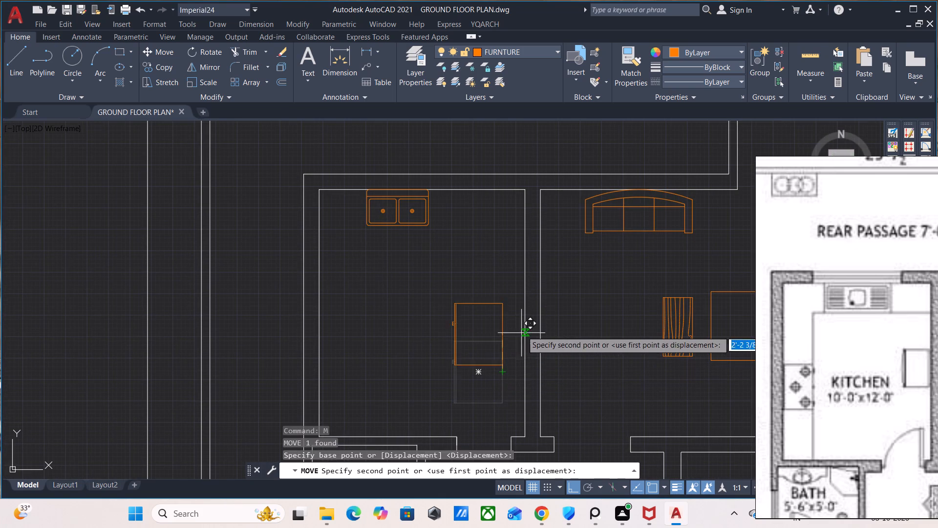
{"action": "key", "text": "F8"}
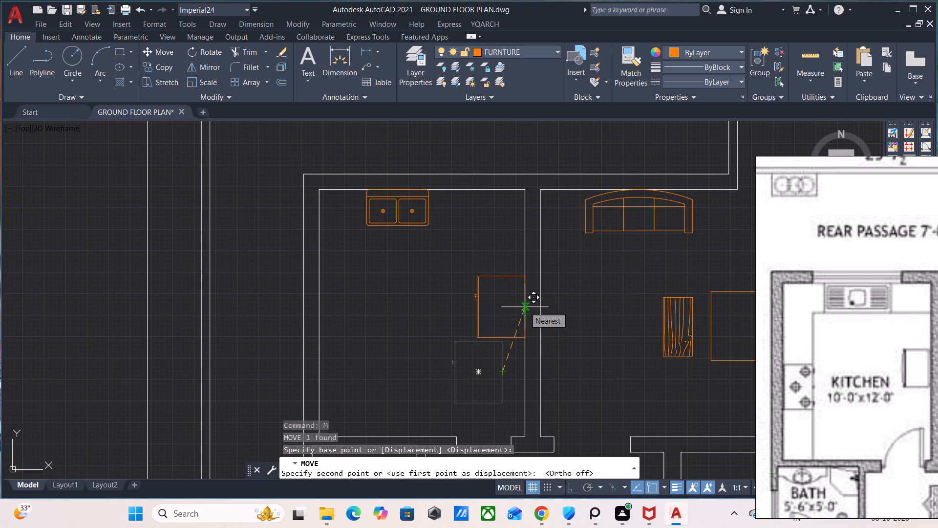
{"action": "left_click", "coordinate": [525, 307]}
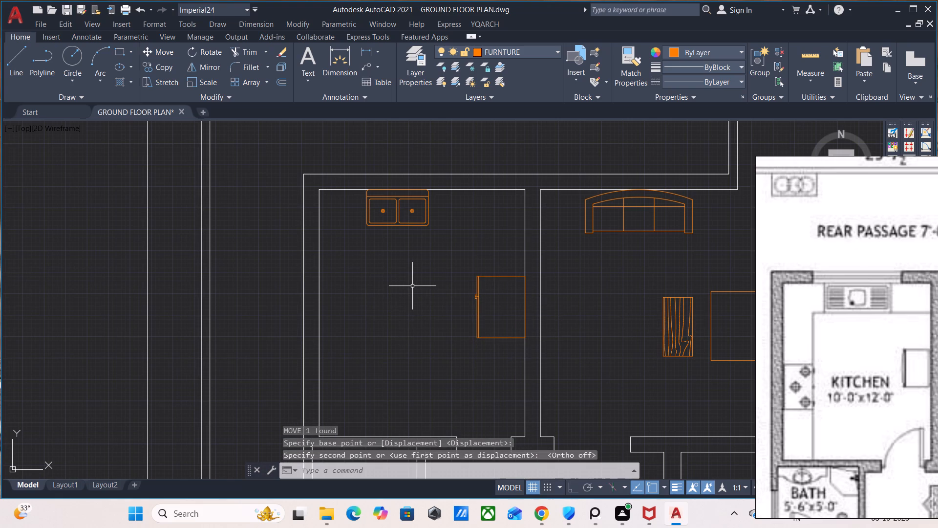
Draw a horizontal counter edge line about 4'-9 3/4" long from the sink's front right corner to the kitchen's right wall, with Ortho on.
{"action": "key", "text": "l"}
{"action": "key", "text": "Return"}
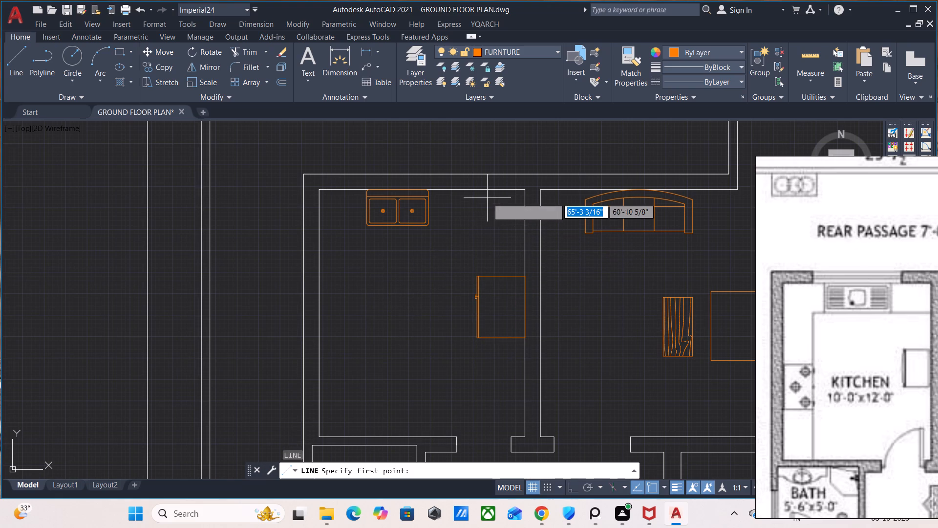
{"action": "scroll", "coordinate": [419, 228], "scroll_direction": "up", "scroll_amount": 2}
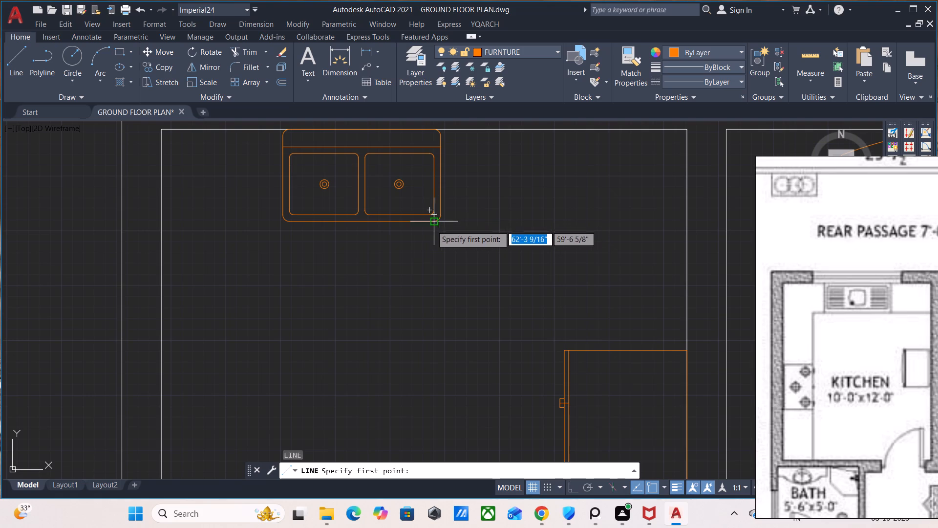
{"action": "left_click", "coordinate": [431, 225]}
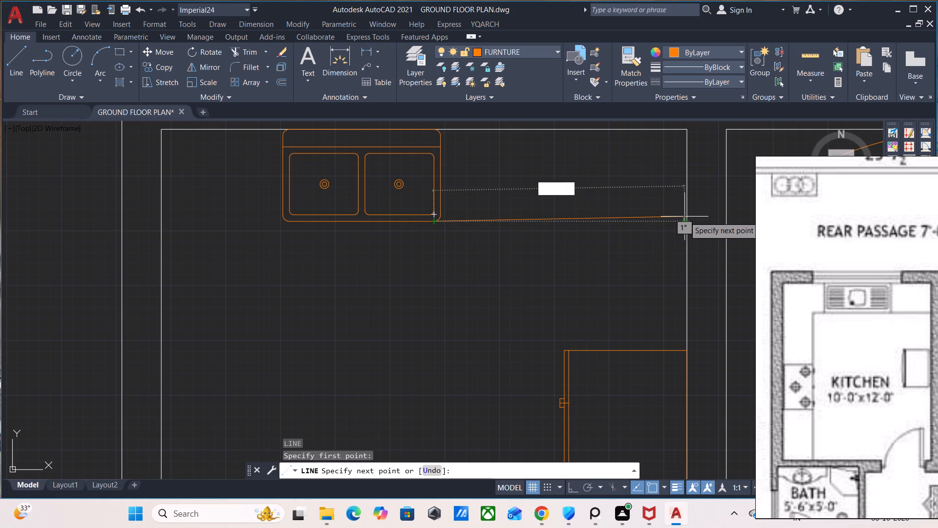
{"action": "key", "text": "F8"}
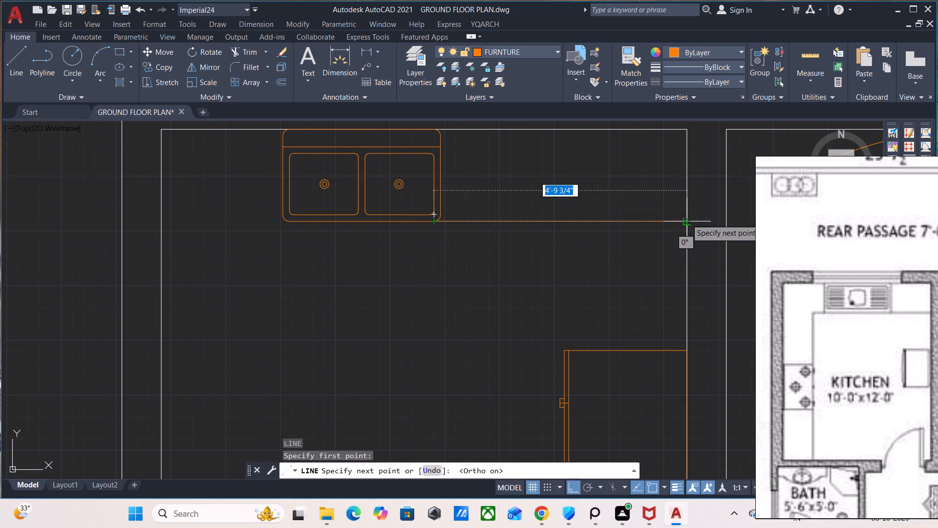
{"action": "left_click", "coordinate": [687, 217]}
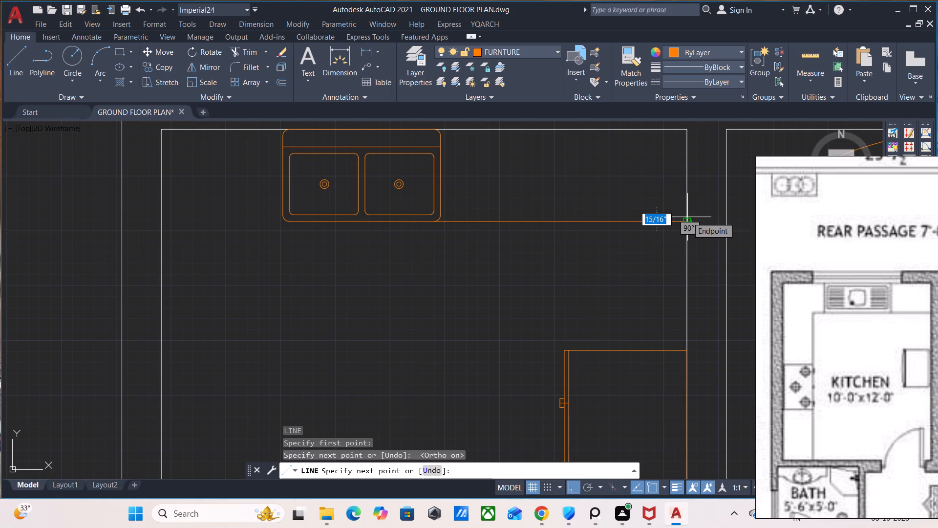
{"action": "key", "text": "Escape"}
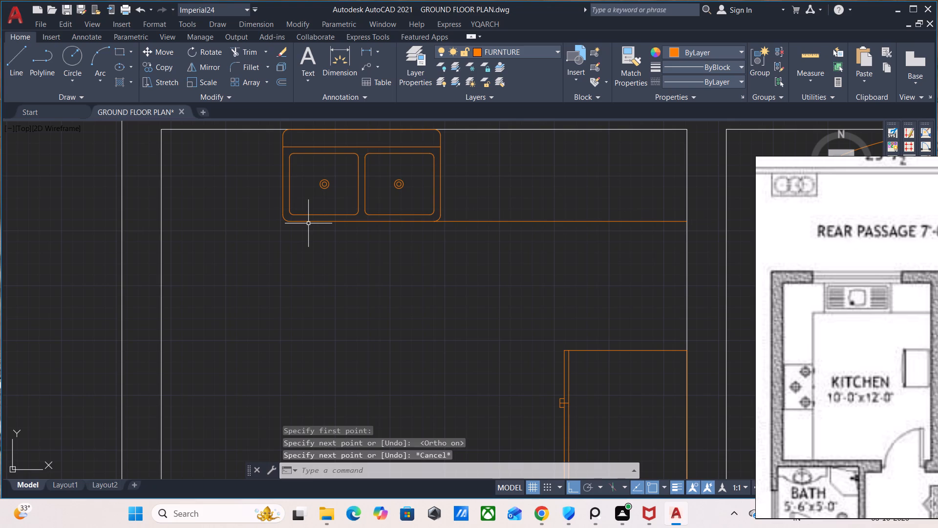
Draw the L-shaped counter edge from the sink's front left corner a short way left, continuing straight down to the kitchen's bottom wall.
{"action": "key", "text": "l"}
{"action": "key", "text": "Return"}
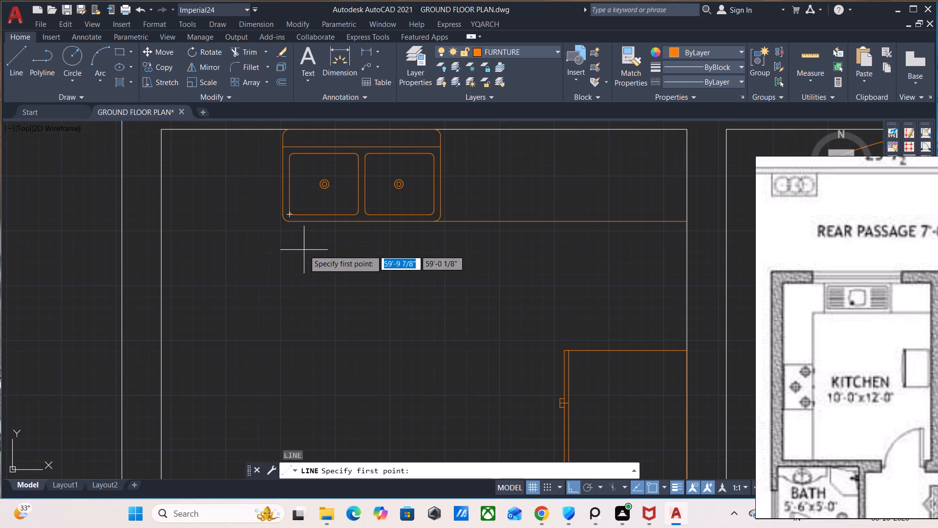
{"action": "left_click", "coordinate": [288, 223]}
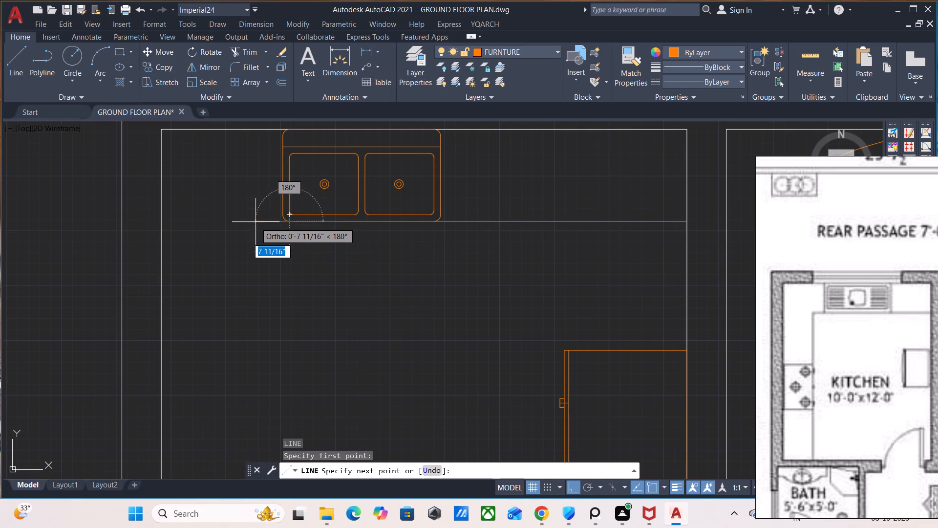
{"action": "left_click", "coordinate": [260, 221]}
{"action": "scroll", "coordinate": [237, 367], "scroll_direction": "down", "scroll_amount": 2}
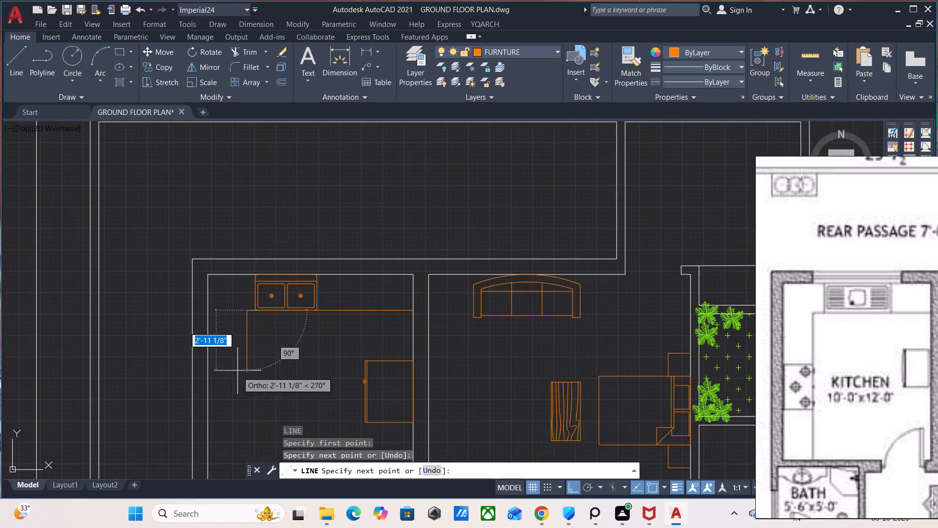
{"action": "middle_click_drag", "start_coordinate": [237, 370], "coordinate": [274, 198]}
{"action": "scroll", "coordinate": [275, 323], "scroll_direction": "up", "scroll_amount": 1}
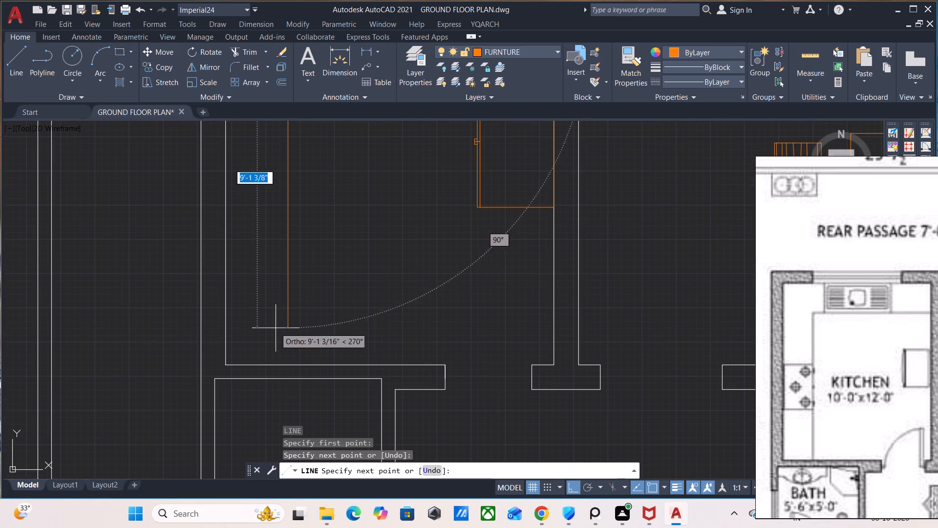
{"action": "left_click", "coordinate": [290, 364]}
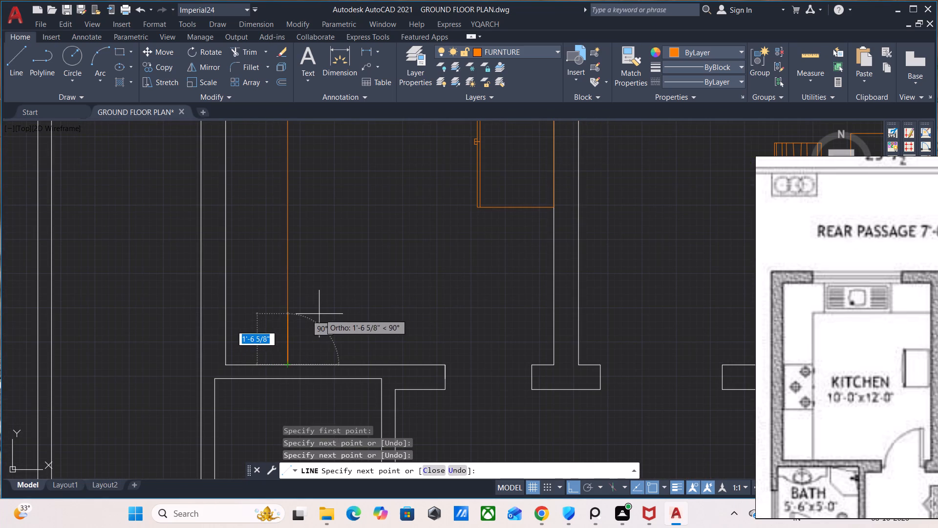
{"action": "key", "text": "Escape"}
Draw a burner circle of about 3 1/4" radius between the kitchen's left wall and the vertical counter edge.
{"action": "scroll", "coordinate": [335, 224], "scroll_direction": "down", "scroll_amount": 2}
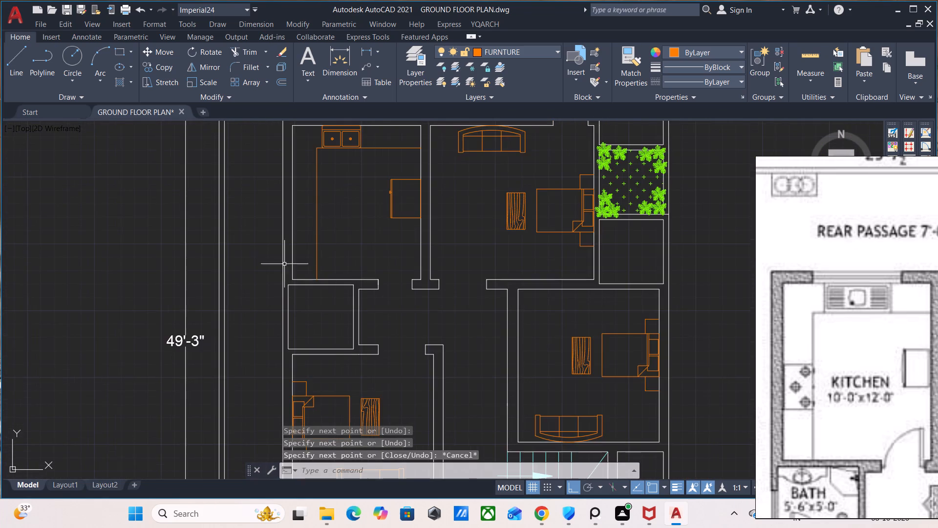
{"action": "scroll", "coordinate": [279, 273], "scroll_direction": "down", "scroll_amount": 2}
{"action": "scroll", "coordinate": [81, 331], "scroll_direction": "up", "scroll_amount": 1}
{"action": "middle_click_drag", "start_coordinate": [79, 330], "coordinate": [160, 386]}
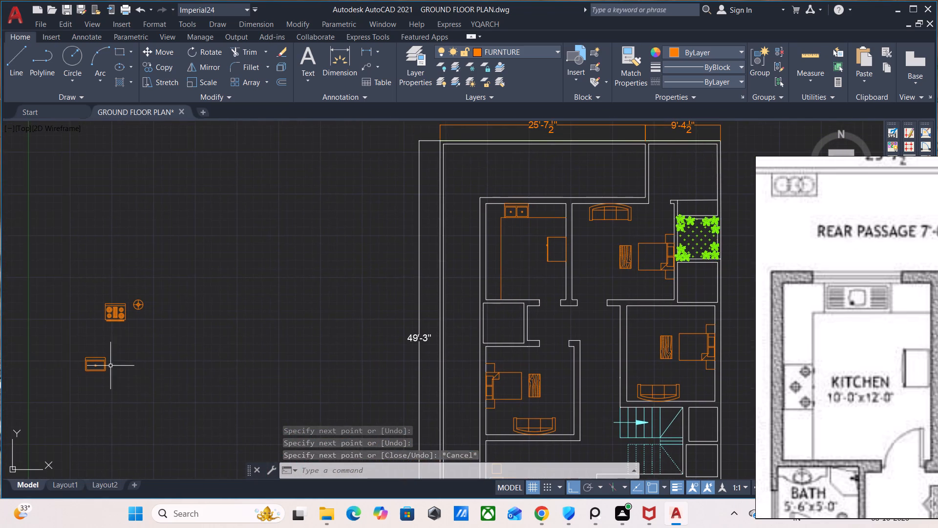
{"action": "scroll", "coordinate": [106, 363], "scroll_direction": "up", "scroll_amount": 1}
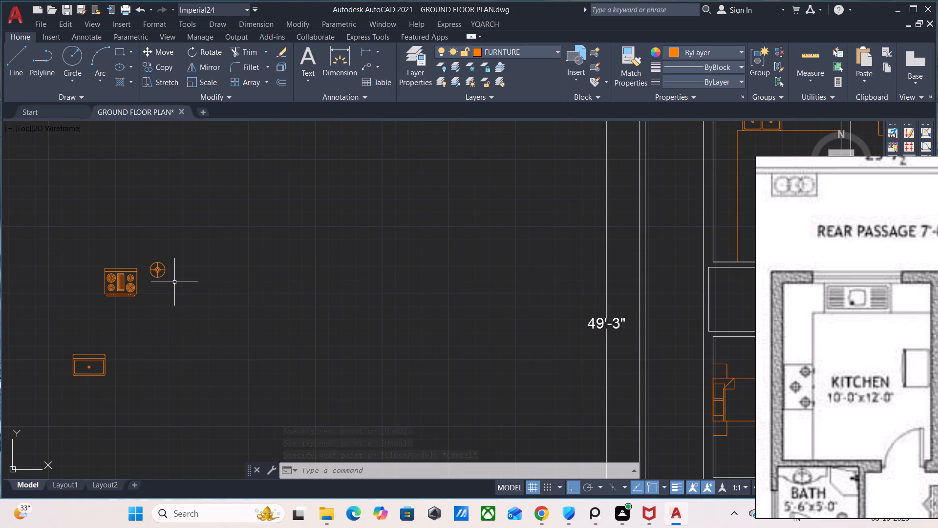
{"action": "middle_click_drag", "start_coordinate": [494, 239], "coordinate": [175, 259]}
{"action": "middle_click_drag", "start_coordinate": [435, 234], "coordinate": [413, 340]}
{"action": "scroll", "coordinate": [410, 337], "scroll_direction": "up", "scroll_amount": 1}
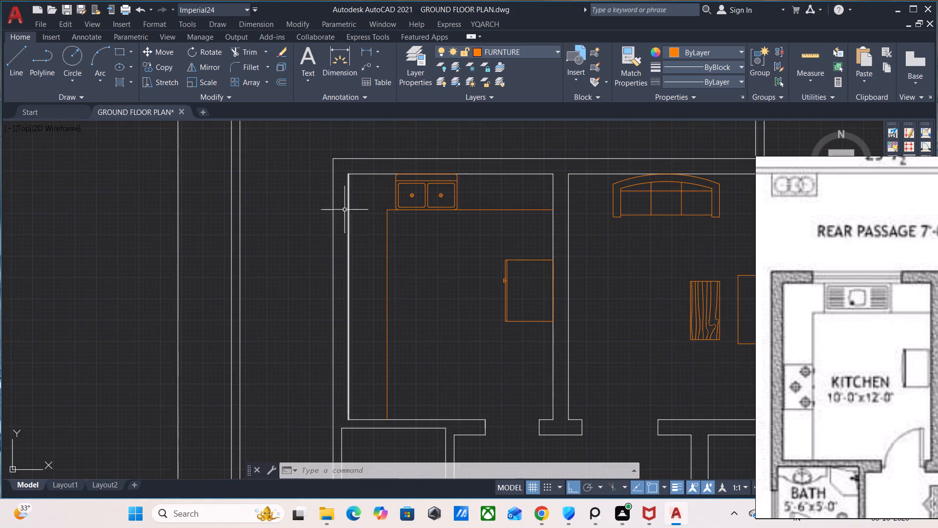
{"action": "key", "text": "c"}
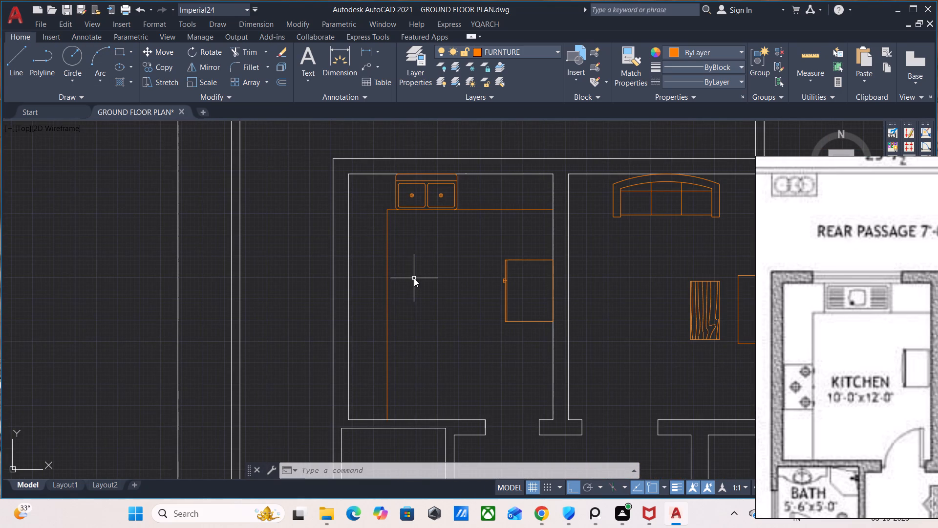
{"action": "key", "text": "Return"}
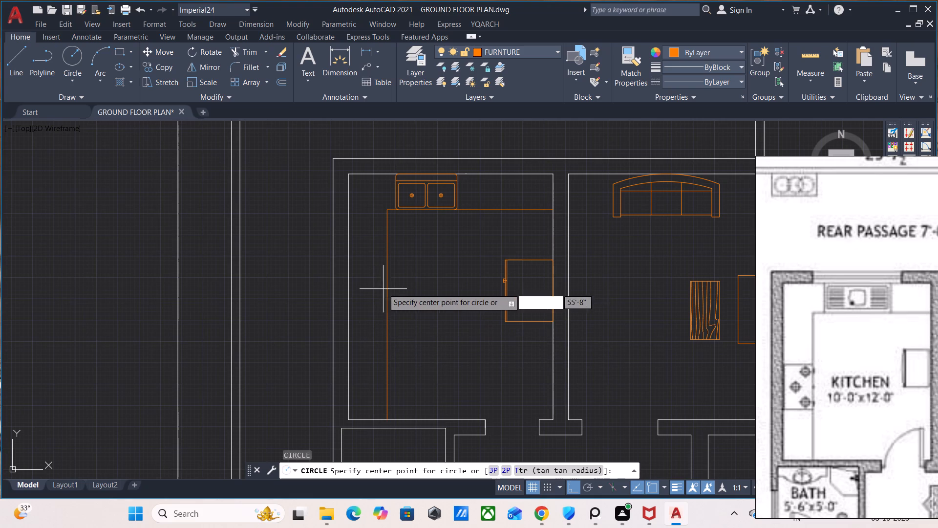
{"action": "scroll", "coordinate": [362, 314], "scroll_direction": "up", "scroll_amount": 1}
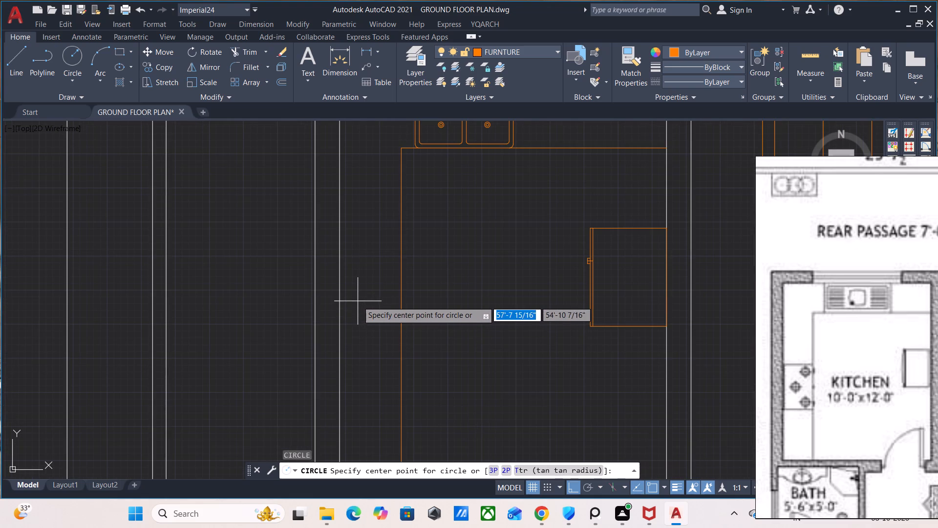
{"action": "left_click", "coordinate": [353, 299]}
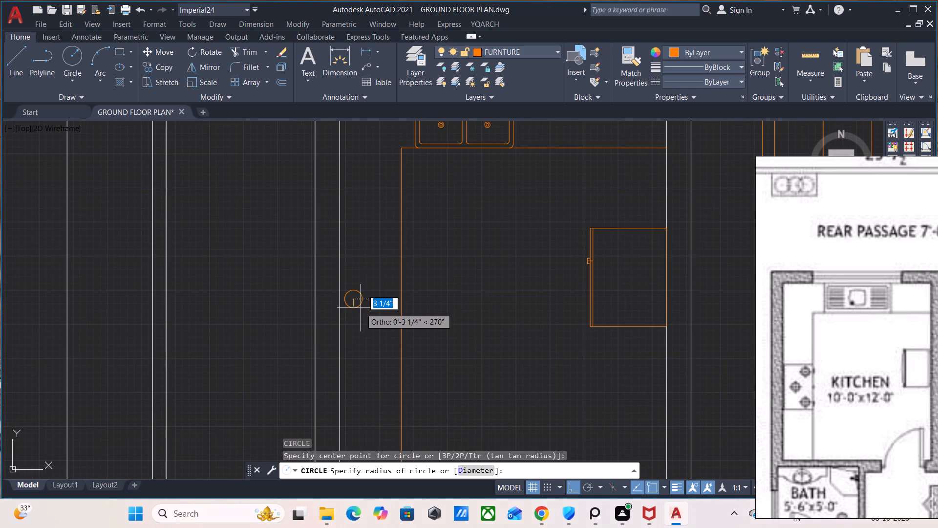
{"action": "left_click", "coordinate": [361, 308]}
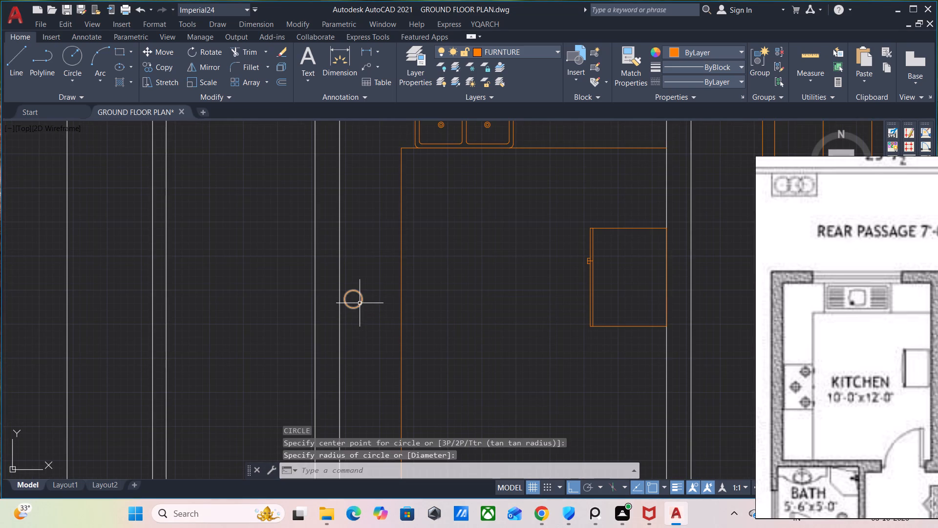
Set the burner circle's lineweight to 0.30 mm.
{"action": "left_click", "coordinate": [360, 303]}
{"action": "left_click", "coordinate": [729, 66]}
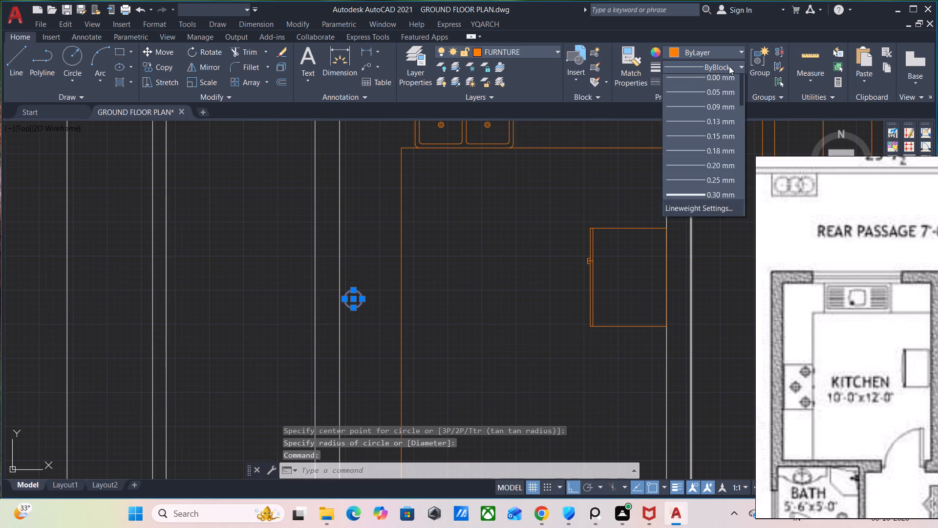
{"action": "scroll", "coordinate": [696, 187], "scroll_direction": "down", "scroll_amount": 2}
{"action": "left_click", "coordinate": [694, 144]}
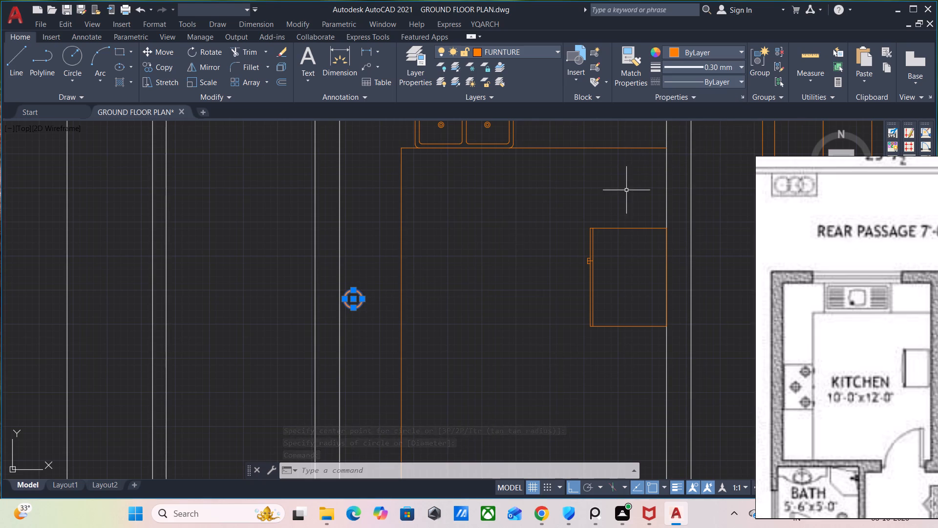
Add a center mark to the burner circle.
{"action": "scroll", "coordinate": [388, 316], "scroll_direction": "up", "scroll_amount": 1}
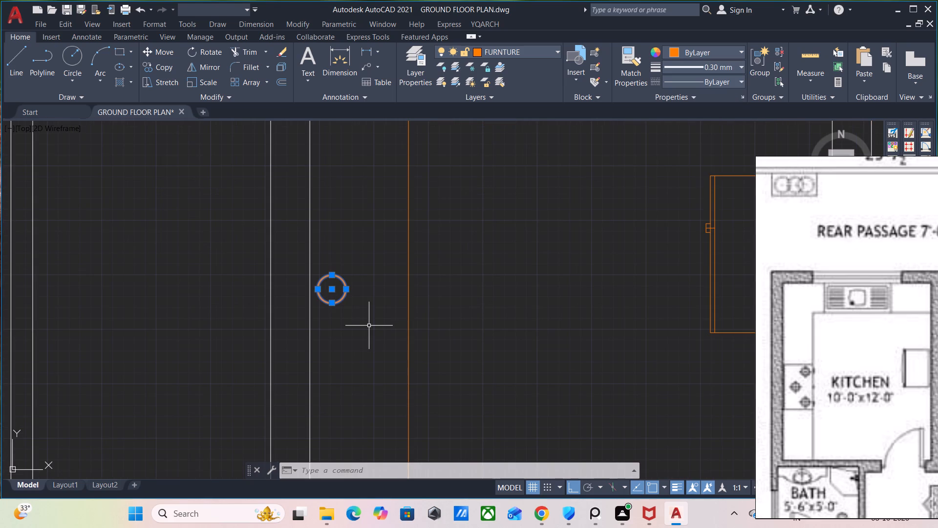
{"action": "type", "text": "CM"}
{"action": "key", "text": "Return"}
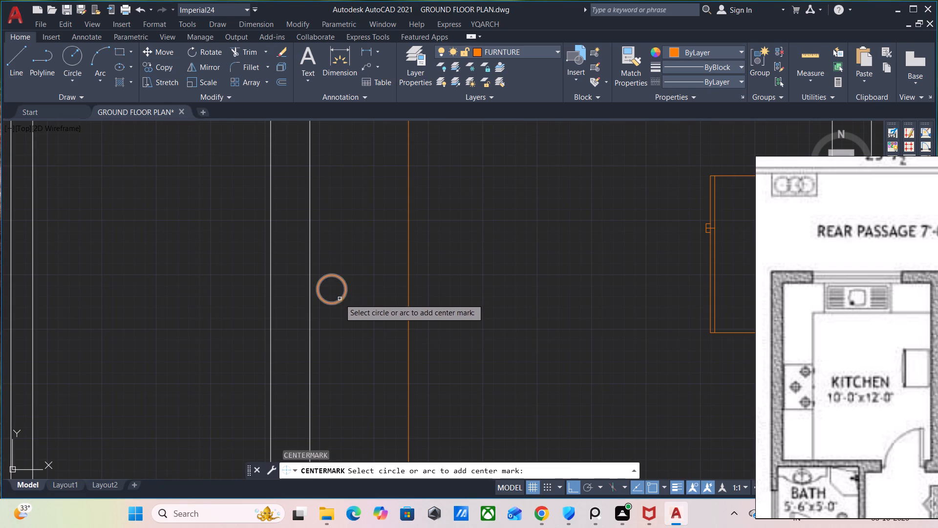
{"action": "left_click", "coordinate": [340, 299]}
{"action": "scroll", "coordinate": [358, 277], "scroll_direction": "up", "scroll_amount": 1}
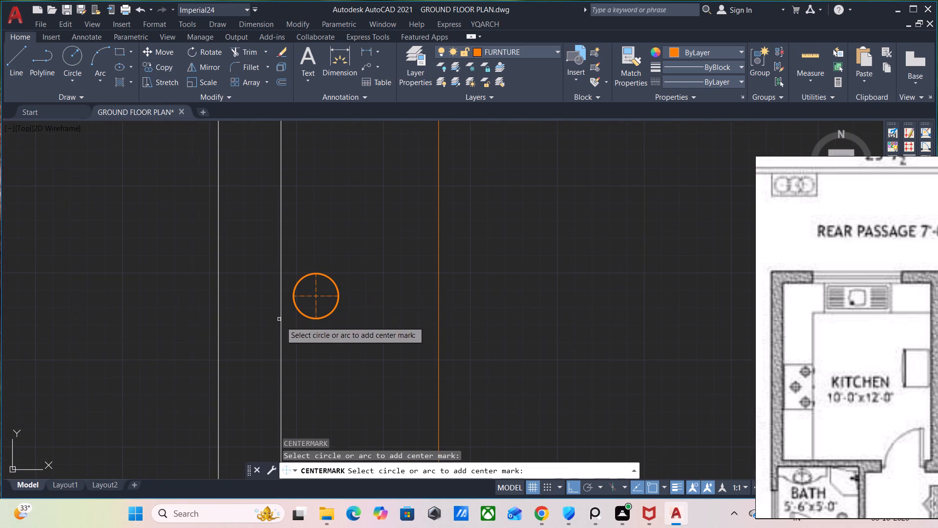
{"action": "key", "text": "Escape"}
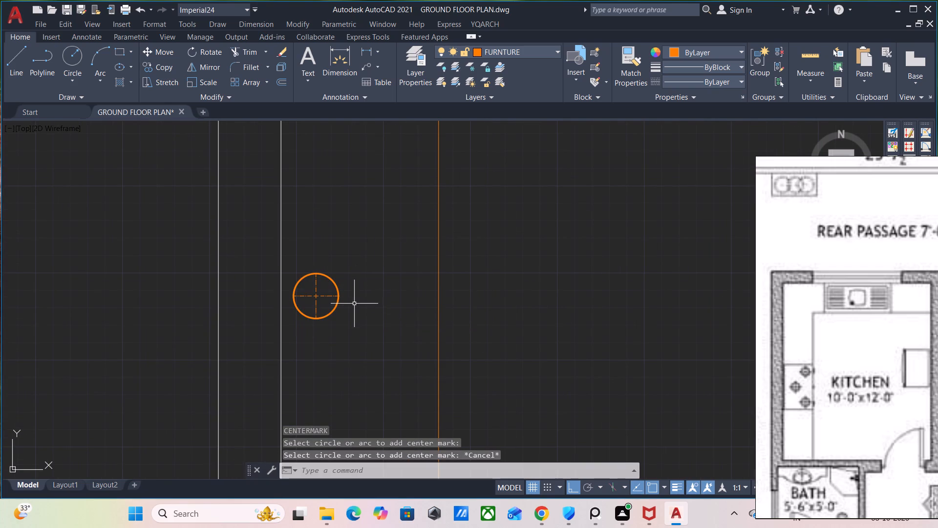
Draw a short horizontal tick line outward from the burner circle's right quadrant, with Ortho on.
{"action": "key", "text": "l"}
{"action": "key", "text": "Return"}
{"action": "scroll", "coordinate": [346, 312], "scroll_direction": "up", "scroll_amount": 1}
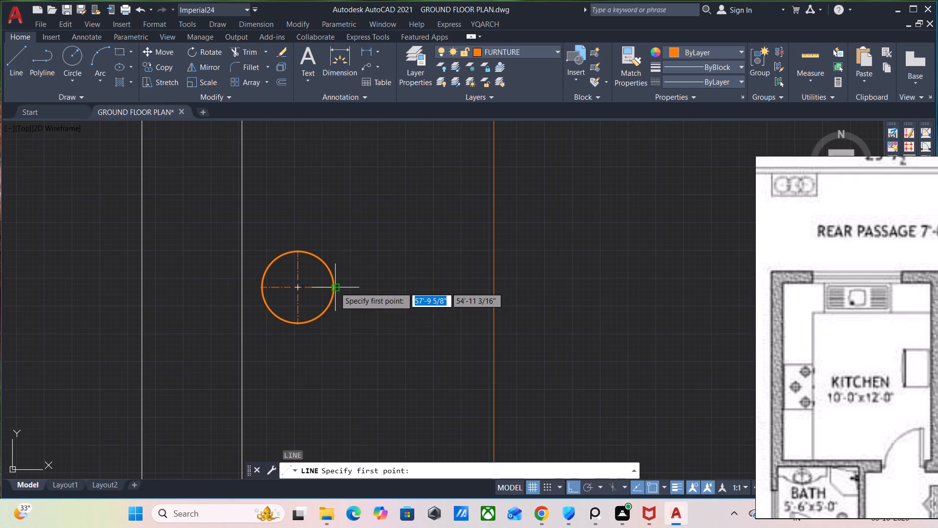
{"action": "left_click", "coordinate": [335, 287]}
{"action": "left_click", "coordinate": [343, 286]}
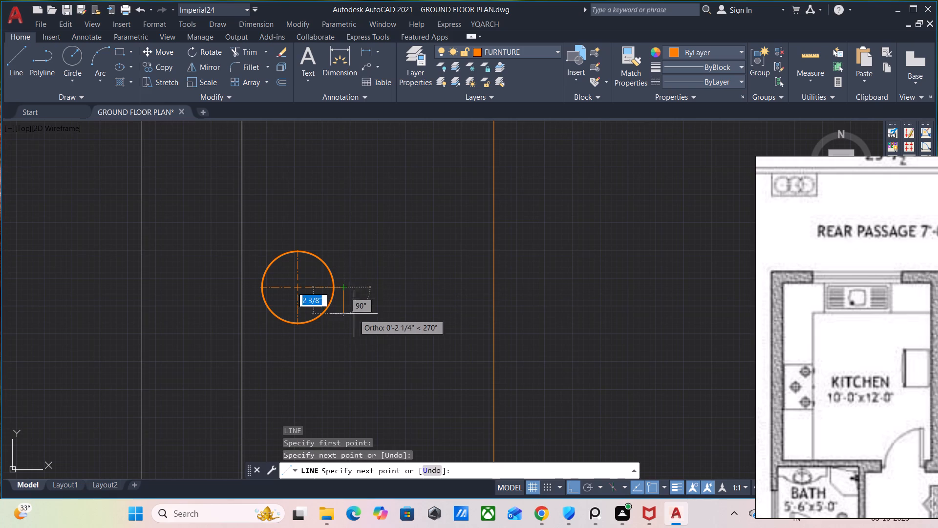
{"action": "key", "text": "Escape"}
Set the short tick line's lineweight to 0.53 mm.
{"action": "scroll", "coordinate": [363, 312], "scroll_direction": "up", "scroll_amount": 1}
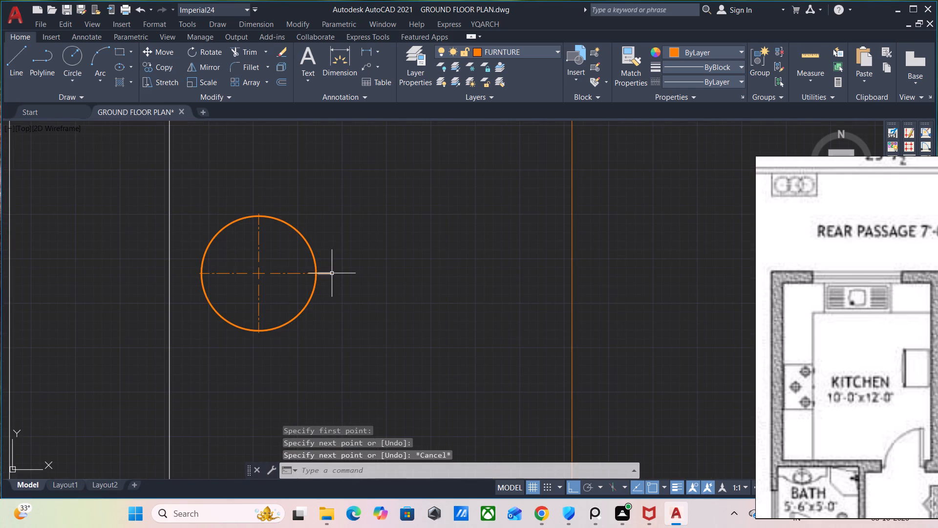
{"action": "left_click", "coordinate": [330, 273]}
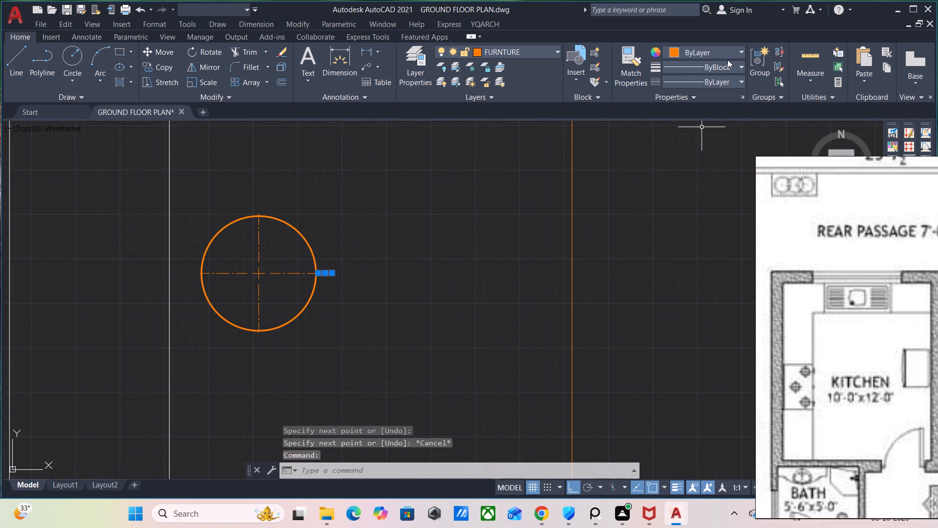
{"action": "left_click", "coordinate": [726, 69]}
{"action": "left_click", "coordinate": [677, 225]}
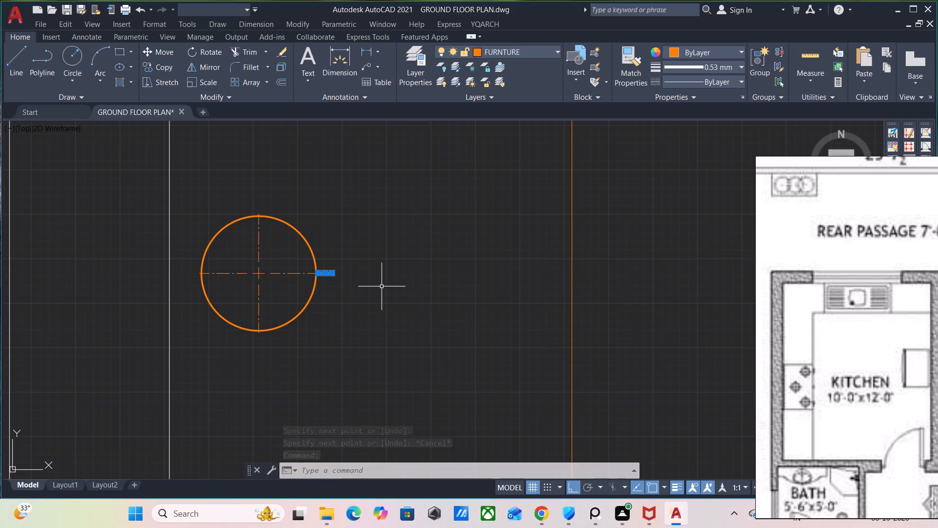
Copy the tick line about 4 1/8" horizontally to the right, into the free space beside the burner.
{"action": "key", "text": "c"}
{"action": "key", "text": "o"}
{"action": "key", "text": "Return"}
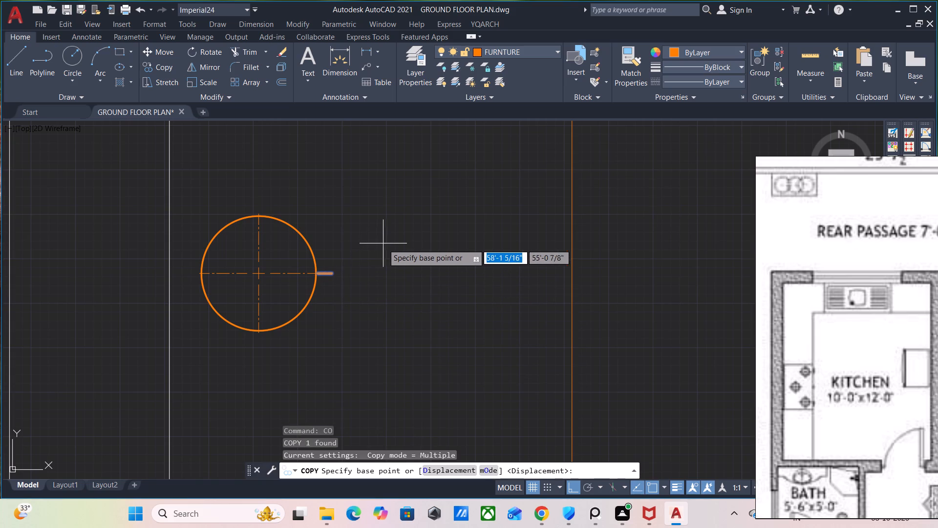
{"action": "left_click", "coordinate": [260, 214]}
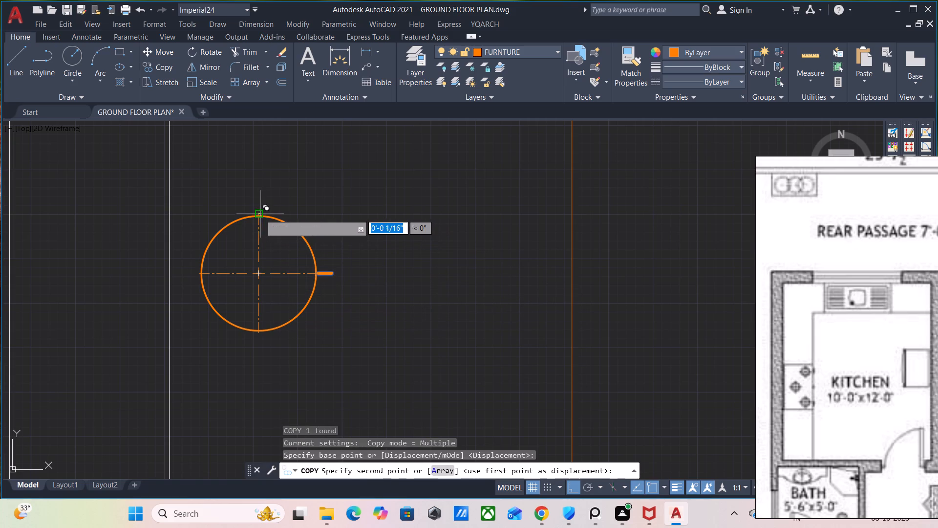
{"action": "left_click", "coordinate": [332, 176]}
{"action": "key", "text": "Escape"}
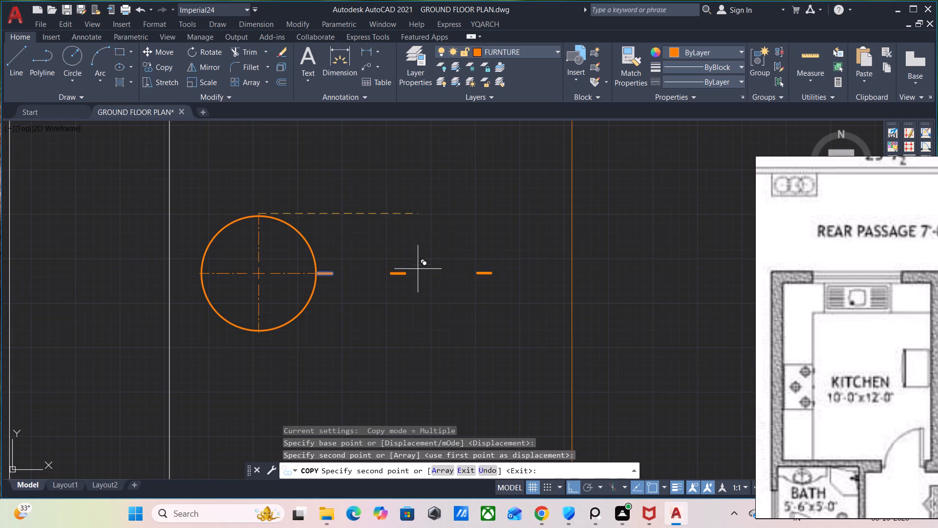
Rotate the copied tick 90 degrees clockwise about its left end so it stands vertical.
{"action": "left_click", "coordinate": [424, 297]}
{"action": "left_click", "coordinate": [381, 241]}
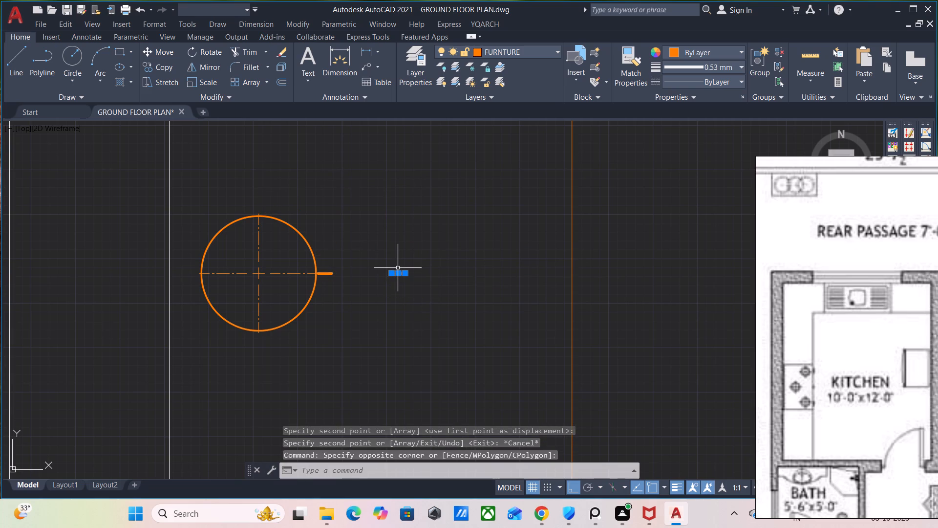
{"action": "key", "text": "r"}
{"action": "key", "text": "o"}
{"action": "key", "text": "Return"}
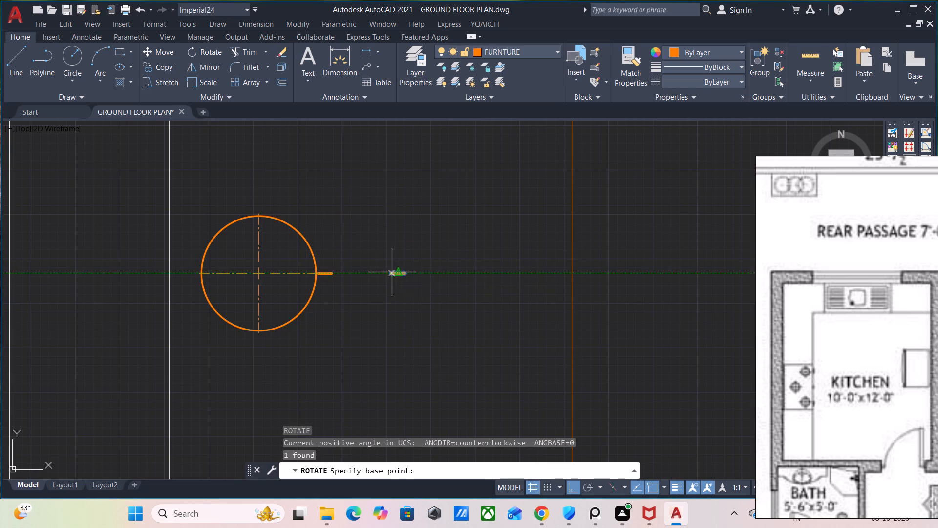
{"action": "left_click", "coordinate": [392, 272]}
{"action": "left_click", "coordinate": [396, 328]}
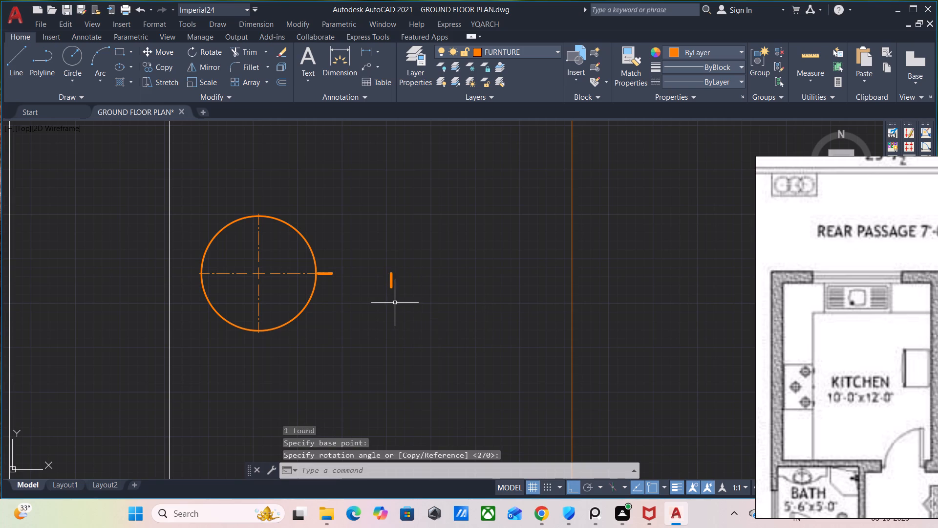
Move the vertical tick by its lower end onto the top end of the burner's vertical center line, with Ortho off.
{"action": "left_click", "coordinate": [391, 288]}
{"action": "key", "text": "m"}
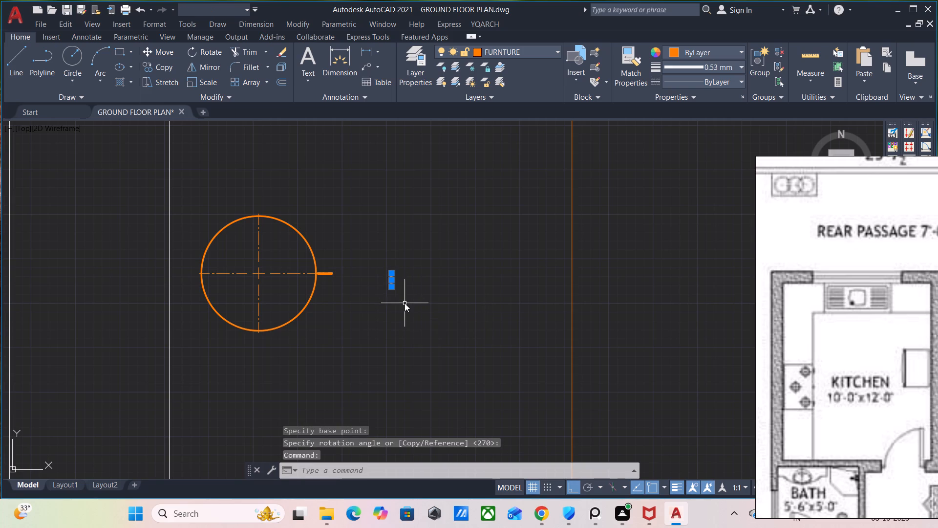
{"action": "key", "text": "Return"}
{"action": "left_click", "coordinate": [391, 287]}
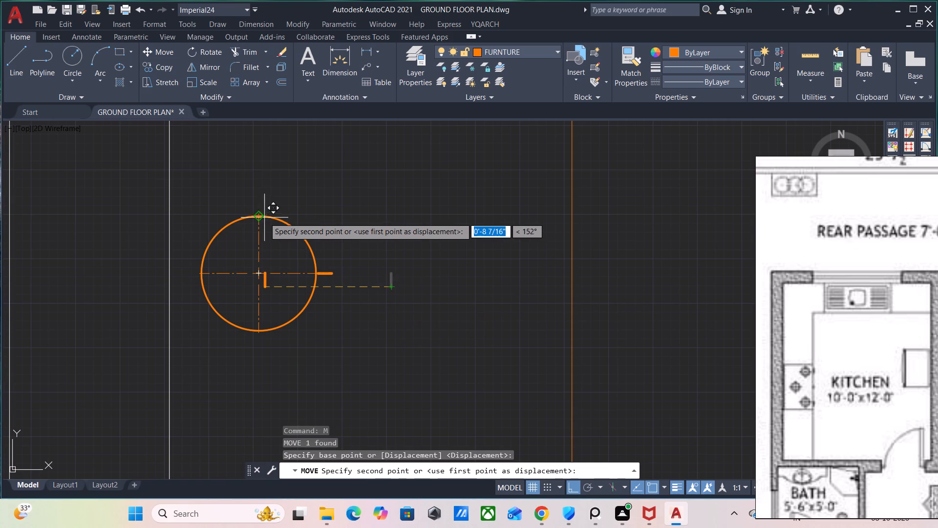
{"action": "key", "text": "F8"}
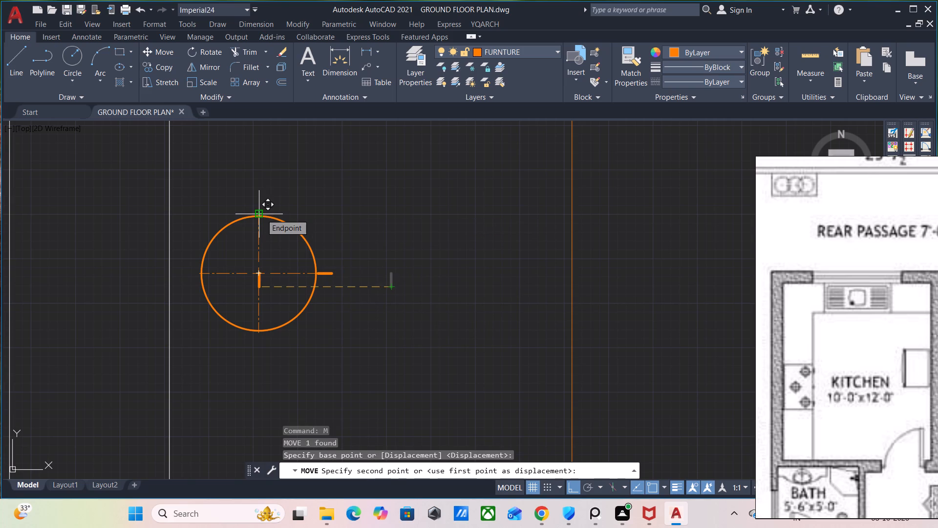
{"action": "left_click", "coordinate": [260, 215]}
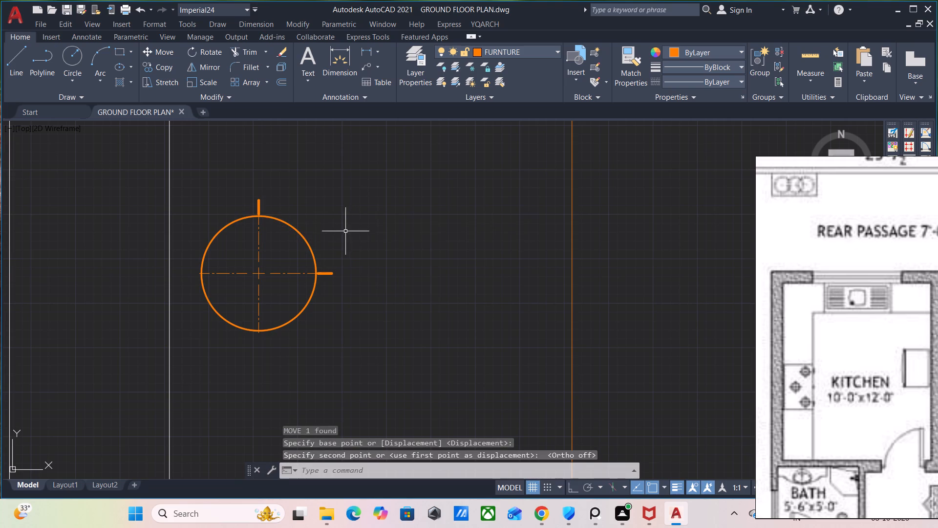
Mirror the burner's right tick across the vertical center line to the circle's left side, keeping the original.
{"action": "left_click", "coordinate": [338, 286]}
{"action": "left_click", "coordinate": [329, 250]}
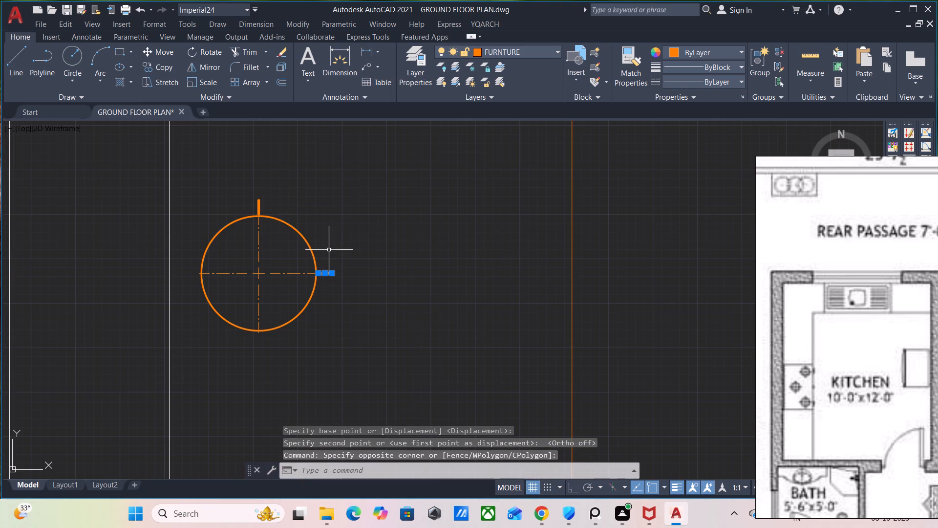
{"action": "type", "text": "MI"}
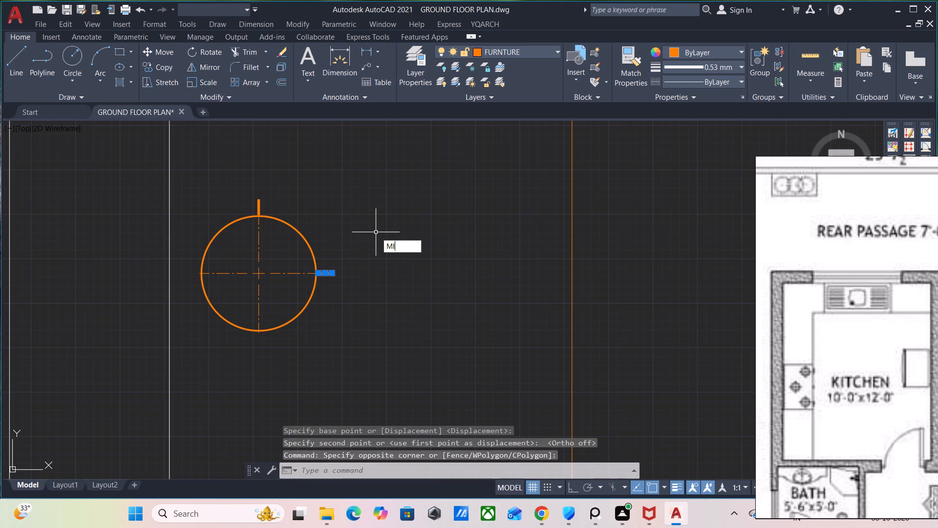
{"action": "key", "text": "Return"}
{"action": "left_click", "coordinate": [260, 217]}
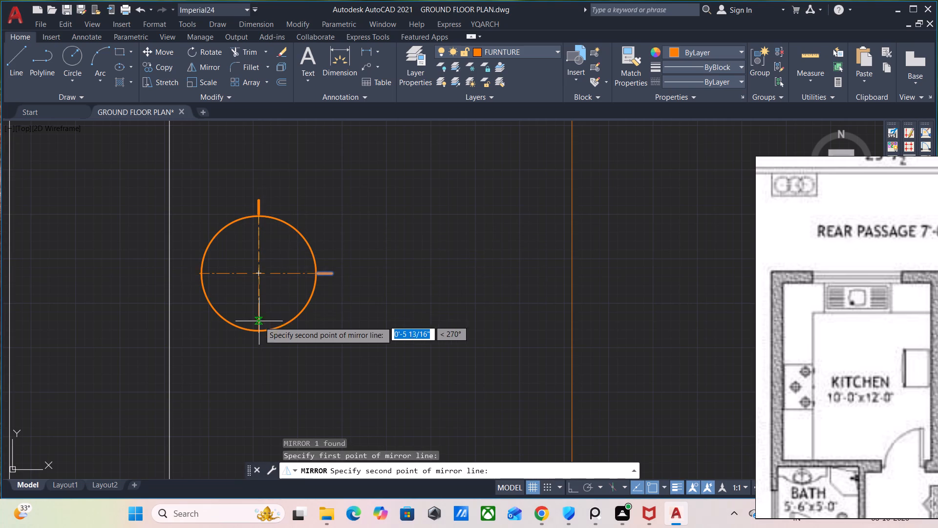
{"action": "left_click", "coordinate": [258, 327]}
{"action": "left_click_drag", "start_coordinate": [272, 370], "coordinate": [258, 327]}
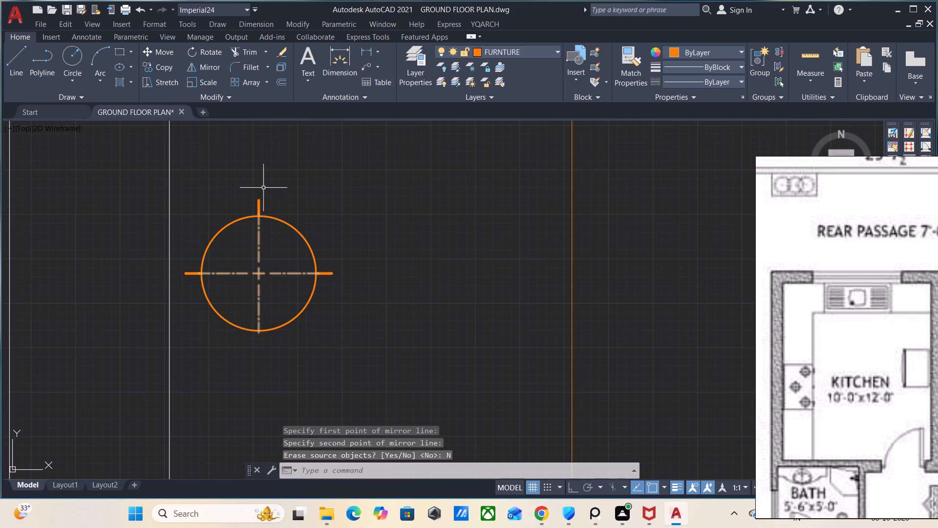
Mirror the burner's top tick across the horizontal center line to the circle's bottom, keeping the original, and save the drawing.
{"action": "left_click", "coordinate": [260, 203]}
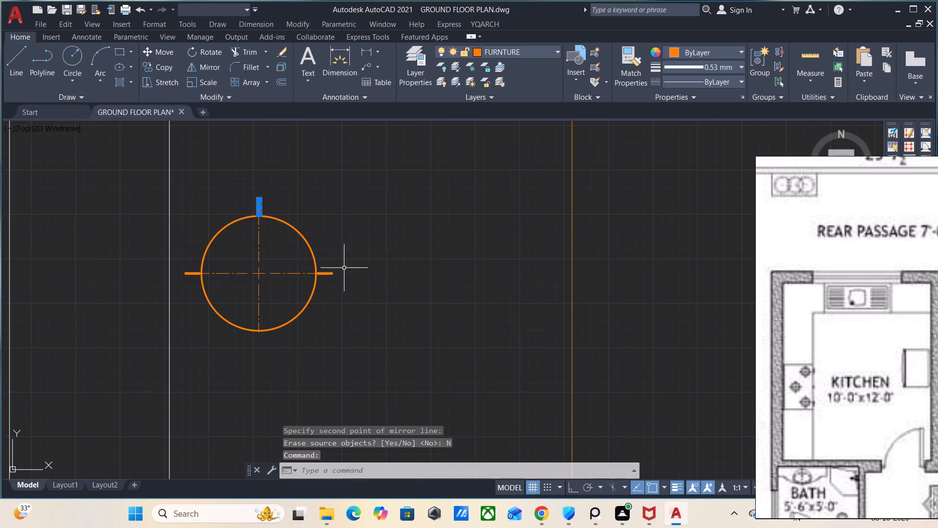
{"action": "key", "text": "m"}
{"action": "key", "text": "i"}
{"action": "key", "text": "Return"}
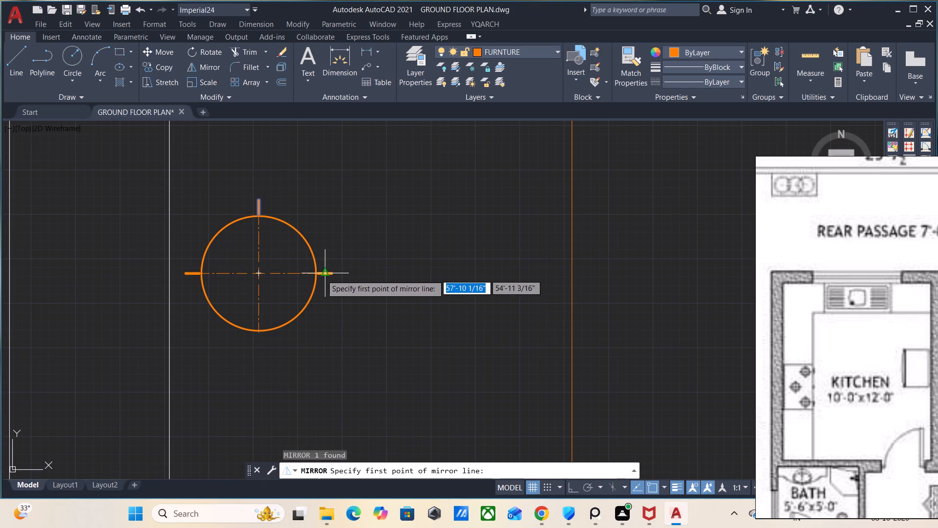
{"action": "left_click", "coordinate": [317, 276]}
{"action": "left_click", "coordinate": [203, 275]}
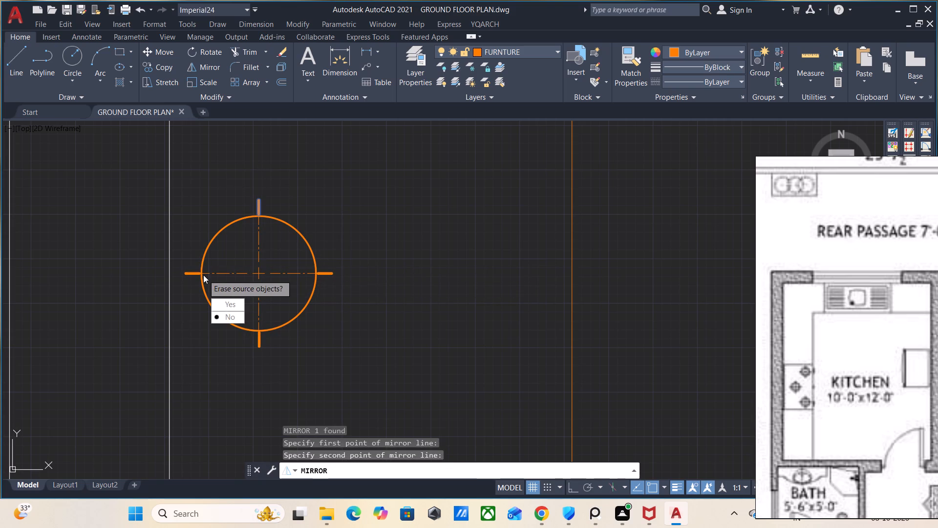
{"action": "left_click_drag", "start_coordinate": [221, 316], "coordinate": [203, 275]}
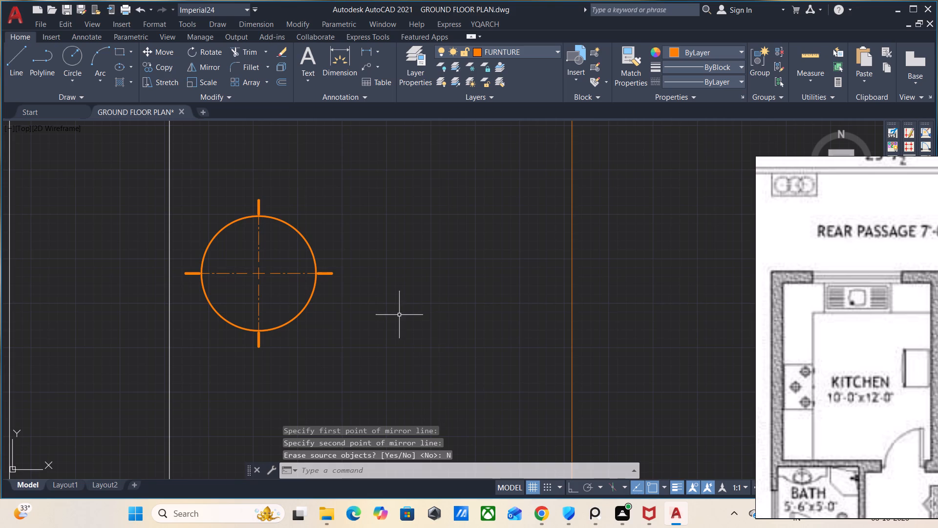
{"action": "key", "text": "ctrl+s"}
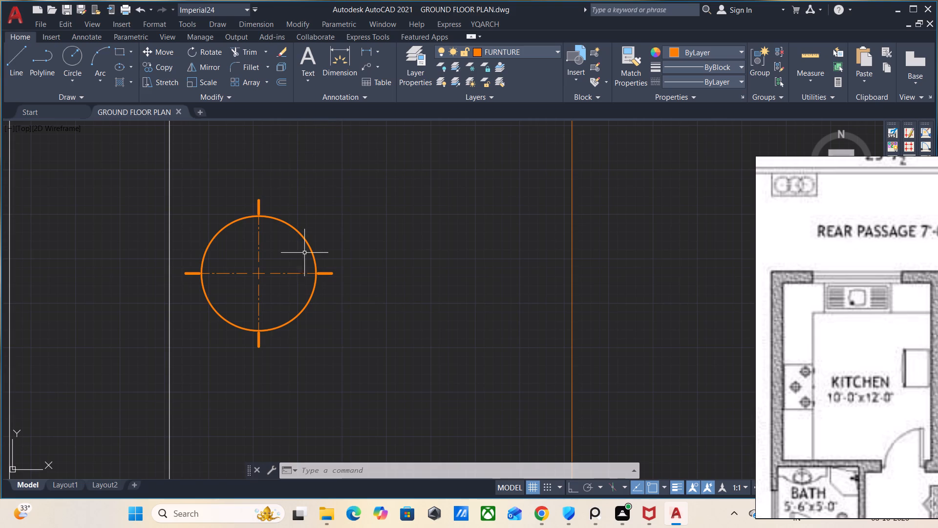
Draw an inner circle of about 1" radius at the burner's center.
{"action": "key", "text": "c"}
{"action": "key", "text": "Return"}
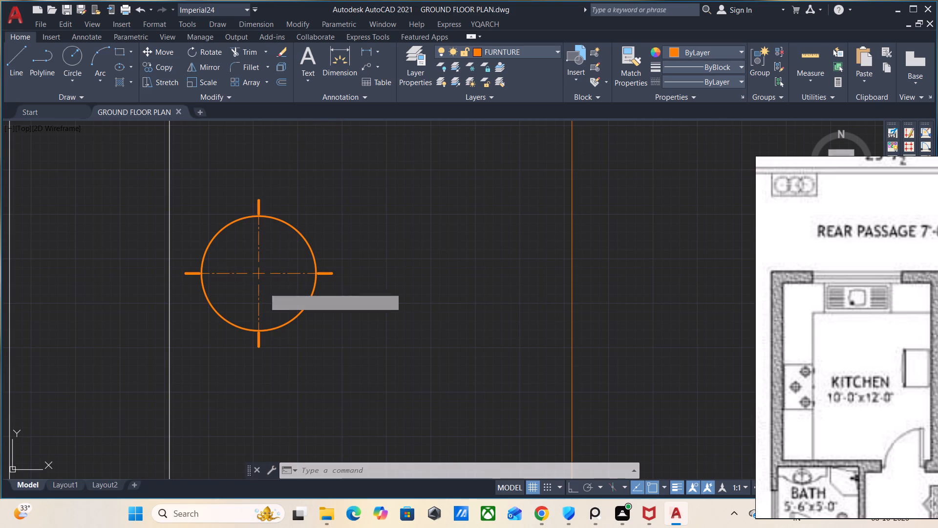
{"action": "left_click", "coordinate": [259, 271]}
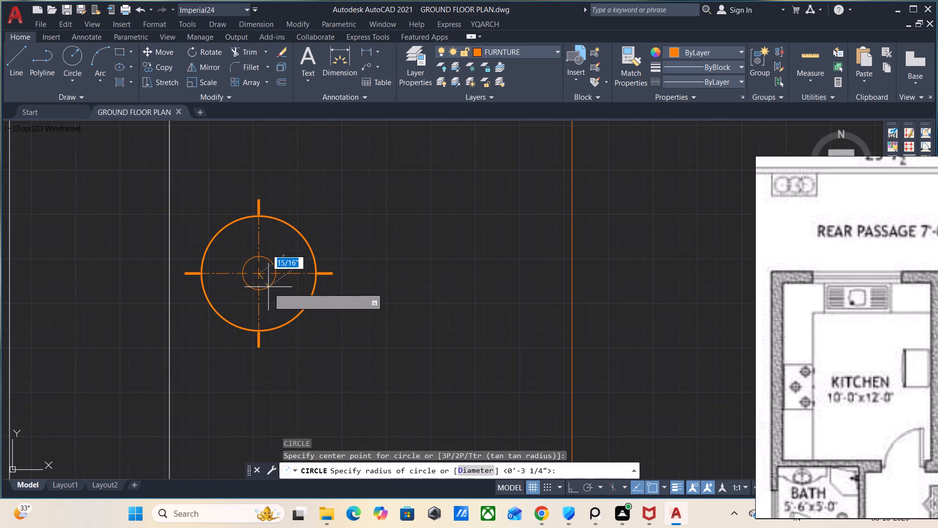
{"action": "left_click", "coordinate": [269, 287]}
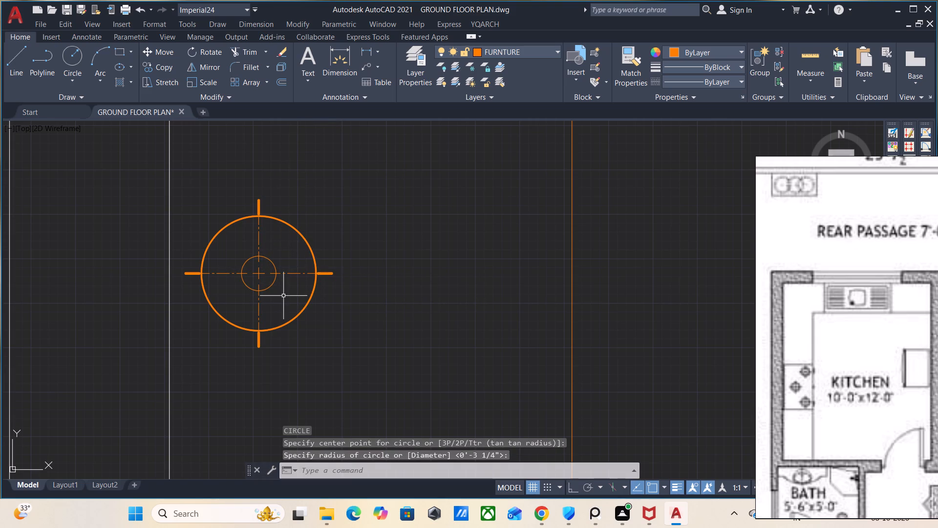
Set the lineweight of the burner's inner circle to 0.30 mm.
{"action": "left_click", "coordinate": [274, 279]}
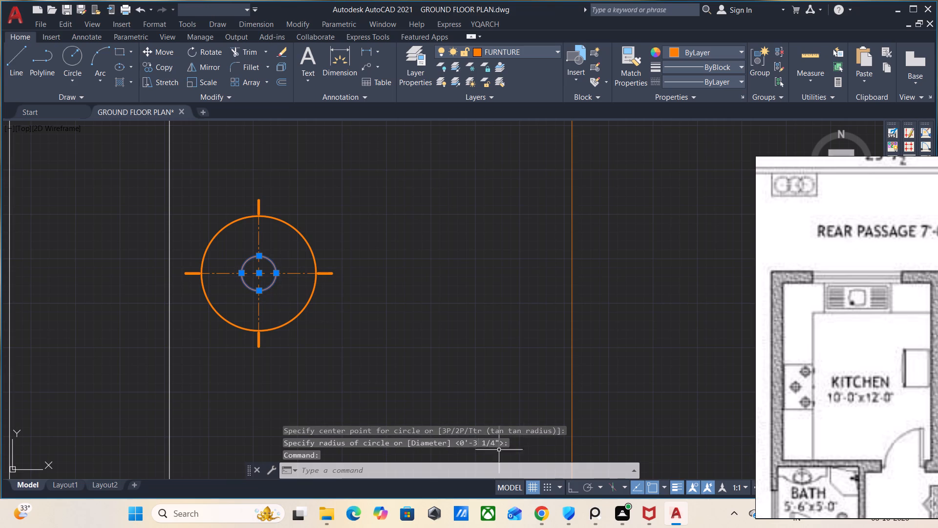
{"action": "left_click", "coordinate": [727, 66]}
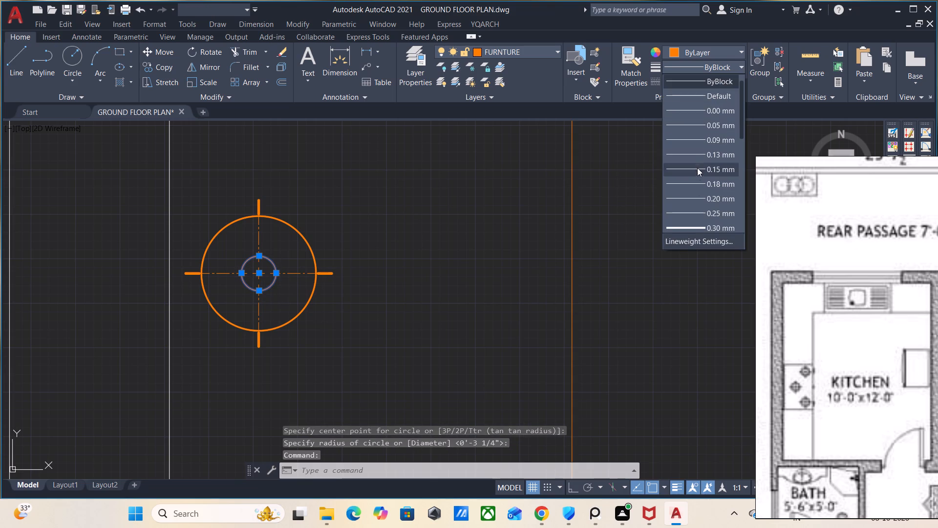
{"action": "left_click", "coordinate": [695, 229]}
{"action": "left_click", "coordinate": [735, 67]}
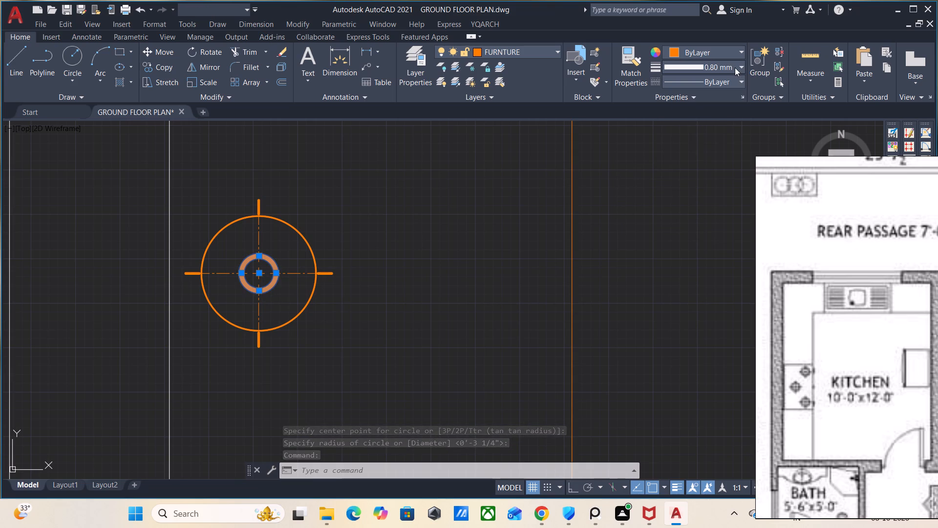
{"action": "scroll", "coordinate": [699, 107], "scroll_direction": "down", "scroll_amount": 1}
{"action": "scroll", "coordinate": [699, 107], "scroll_direction": "up", "scroll_amount": 3}
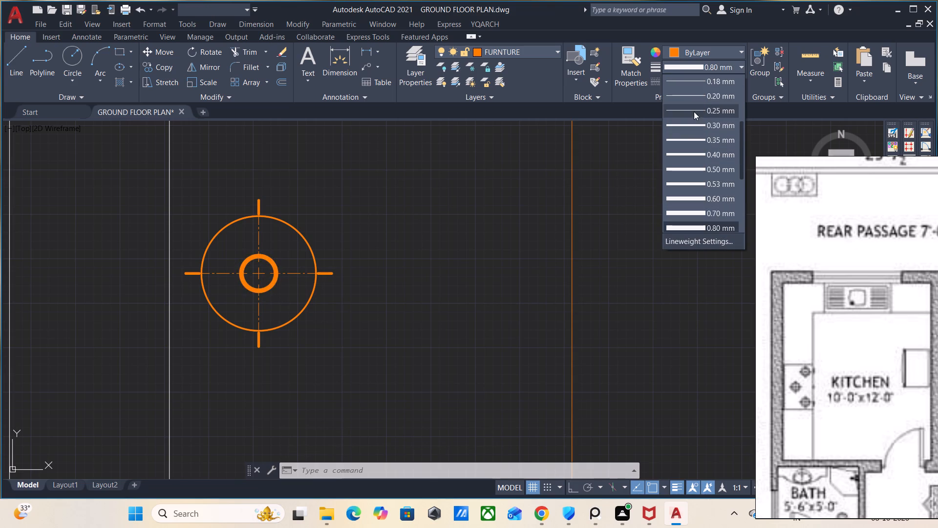
{"action": "left_click", "coordinate": [696, 125]}
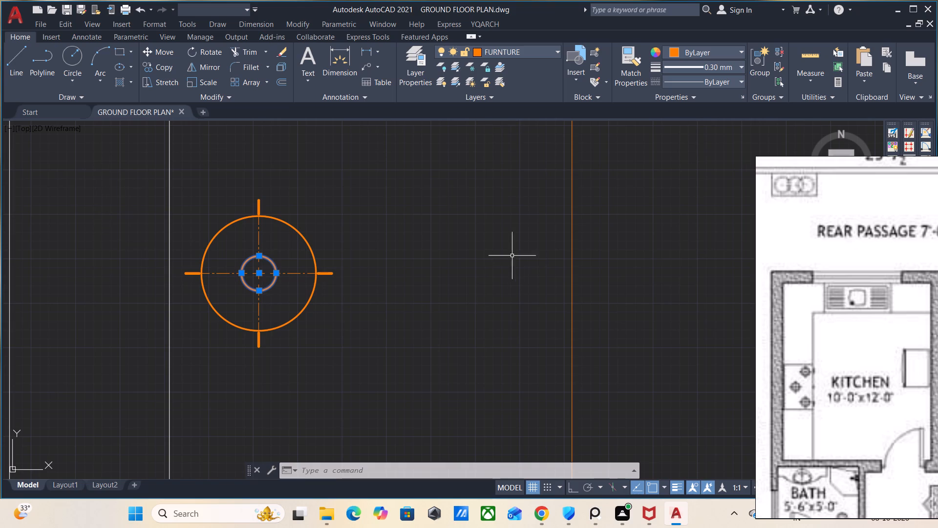
{"action": "key", "text": "Escape"}
Apply the Region command to all of the burner's geometry.
{"action": "scroll", "coordinate": [411, 331], "scroll_direction": "down", "scroll_amount": 1}
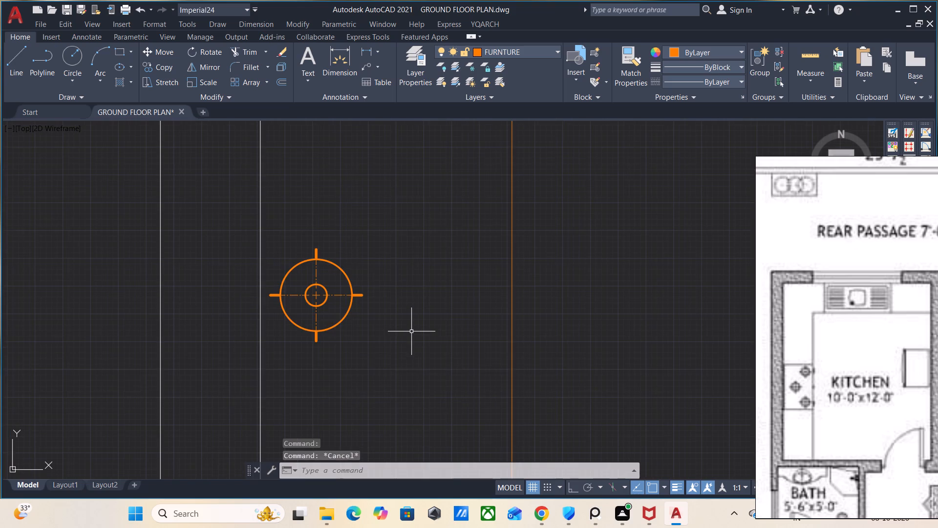
{"action": "scroll", "coordinate": [411, 331], "scroll_direction": "down", "scroll_amount": 3}
{"action": "scroll", "coordinate": [411, 332], "scroll_direction": "up", "scroll_amount": 1}
{"action": "left_click", "coordinate": [414, 350]}
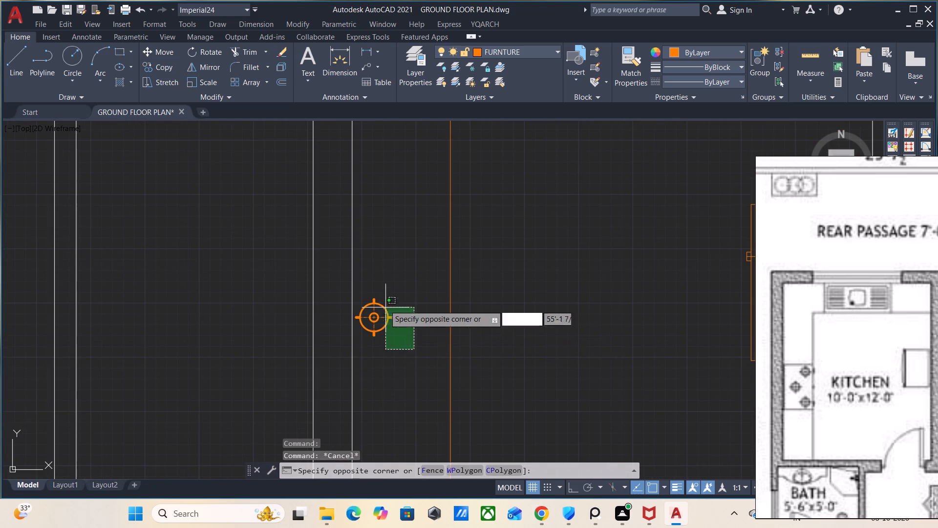
{"action": "left_click", "coordinate": [356, 281]}
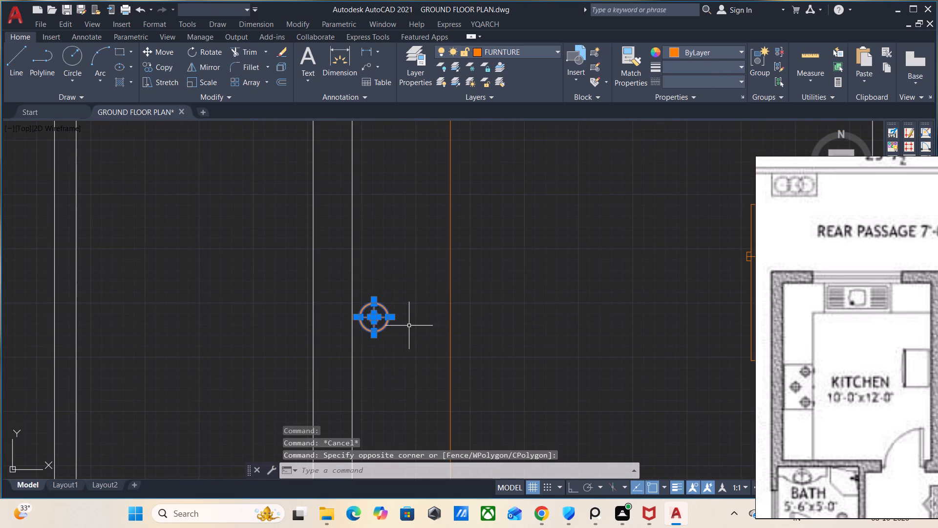
{"action": "type", "text": "RE"}
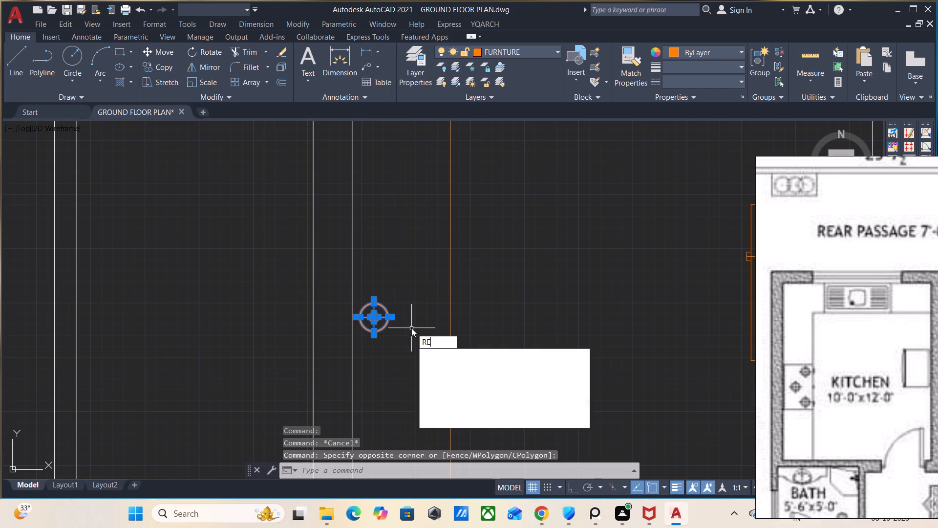
{"action": "key", "text": "g"}
{"action": "left_click", "coordinate": [449, 357]}
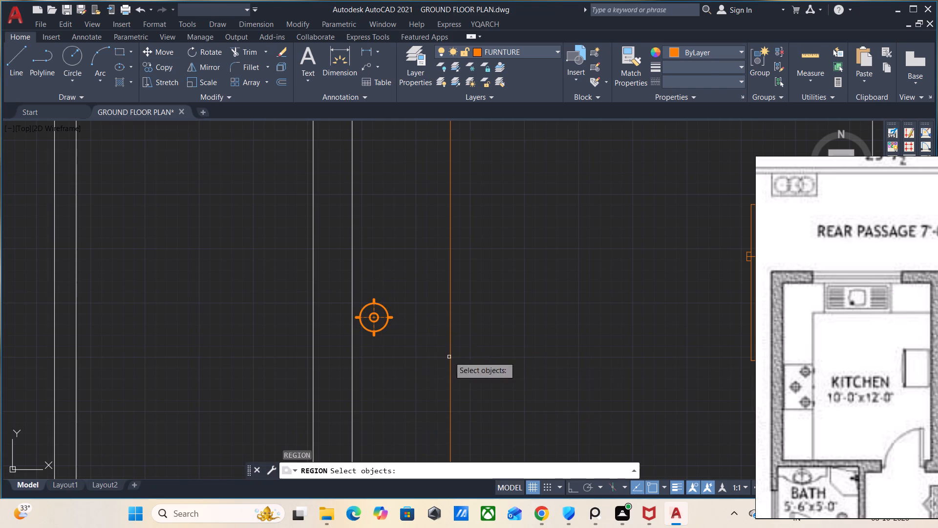
{"action": "left_click", "coordinate": [412, 339]}
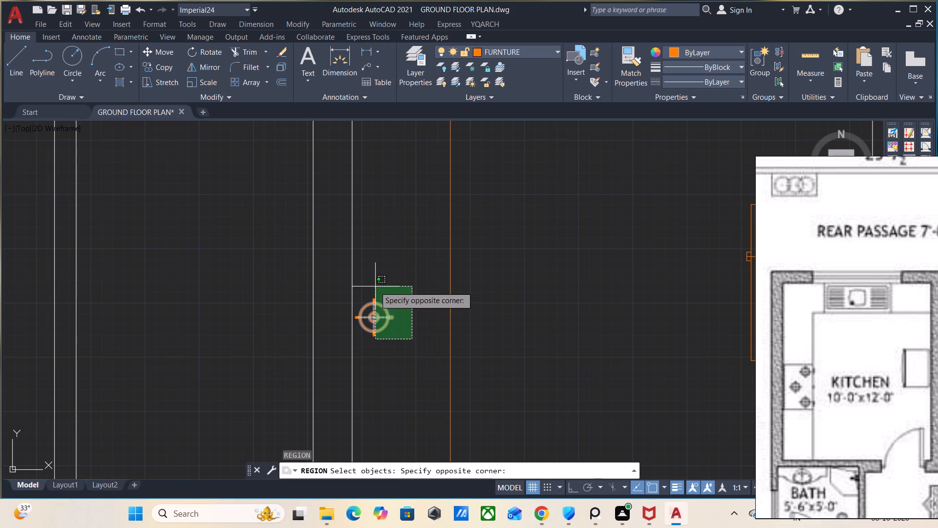
{"action": "left_click", "coordinate": [360, 279]}
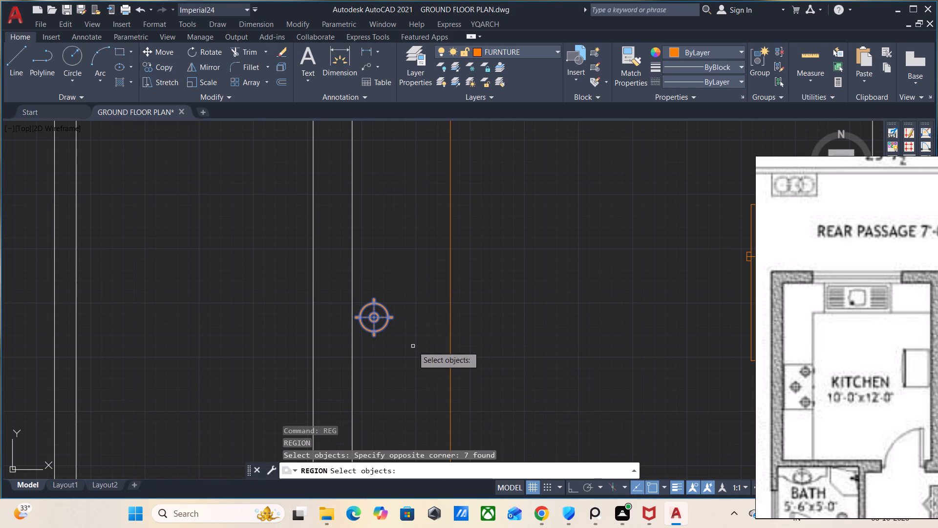
{"action": "key", "text": "Return"}
Copy the whole burner from its center to a spot up and to the right, about 1'-1" away at 48°.
{"action": "left_click_drag", "start_coordinate": [411, 353], "coordinate": [406, 346]}
{"action": "left_click", "coordinate": [359, 295]}
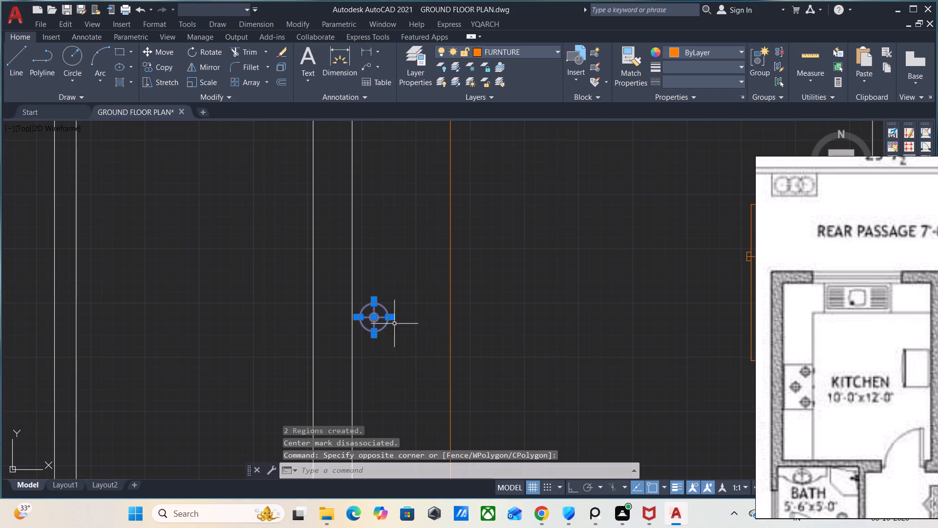
{"action": "type", "text": "CO"}
{"action": "key", "text": "Return"}
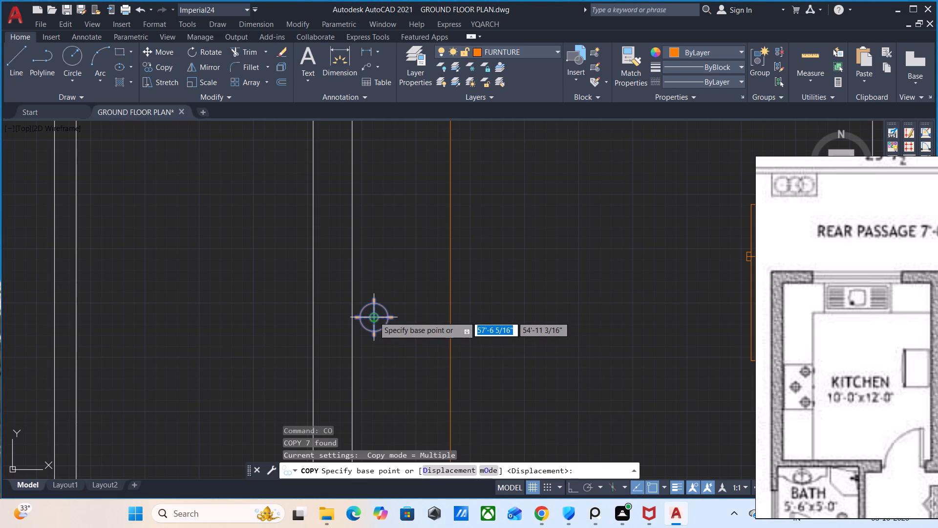
{"action": "left_click", "coordinate": [374, 316]}
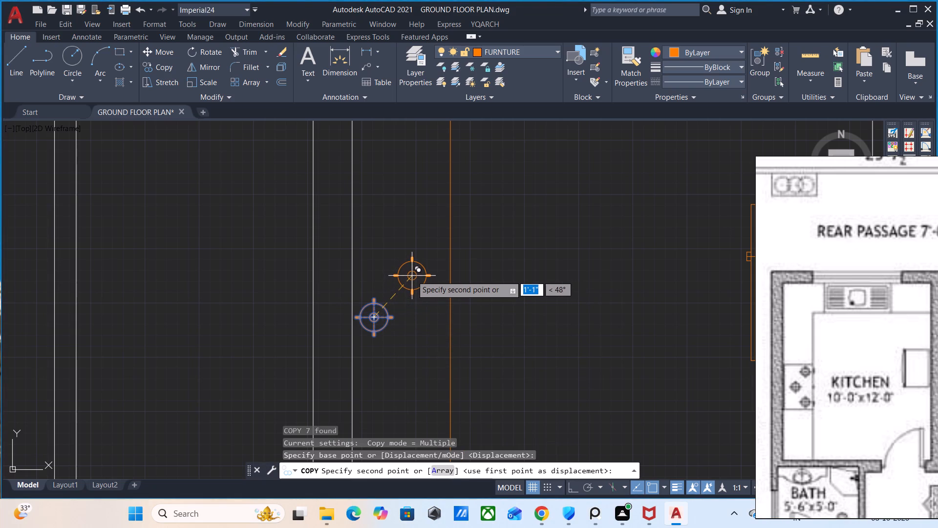
{"action": "left_click", "coordinate": [412, 275]}
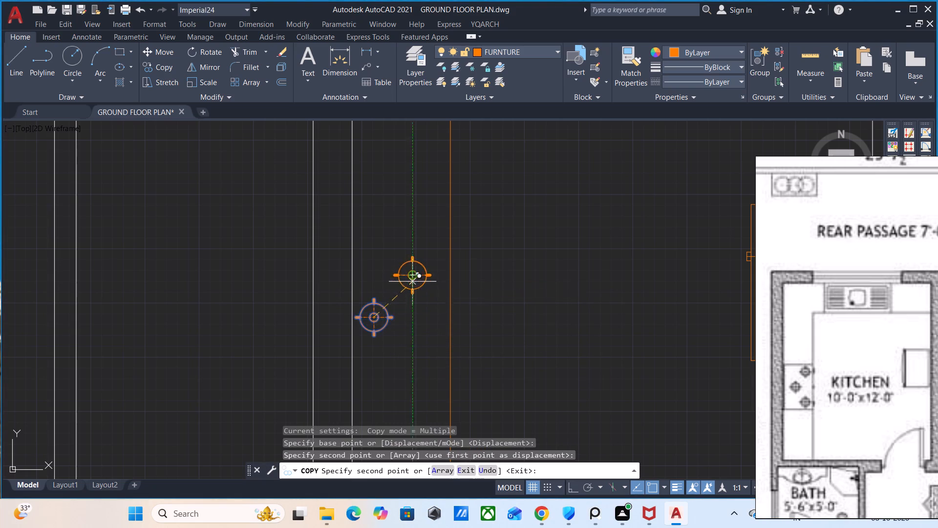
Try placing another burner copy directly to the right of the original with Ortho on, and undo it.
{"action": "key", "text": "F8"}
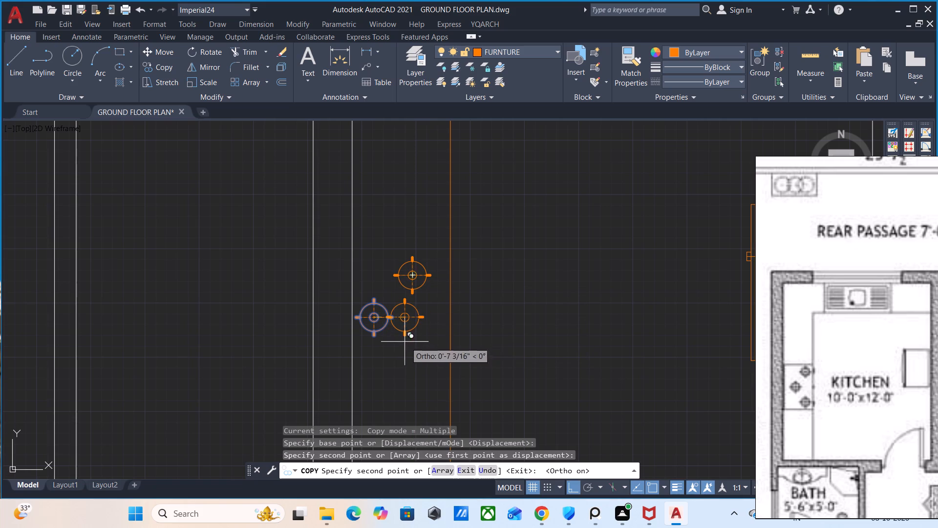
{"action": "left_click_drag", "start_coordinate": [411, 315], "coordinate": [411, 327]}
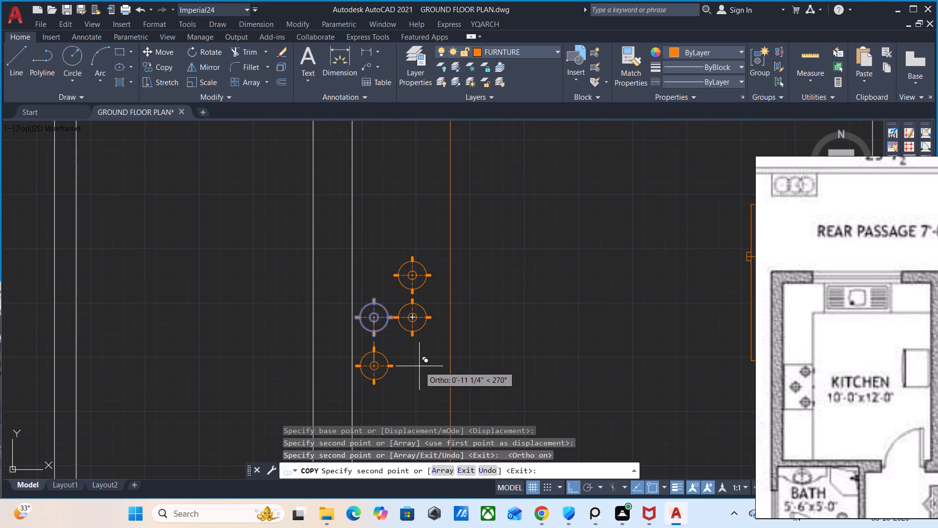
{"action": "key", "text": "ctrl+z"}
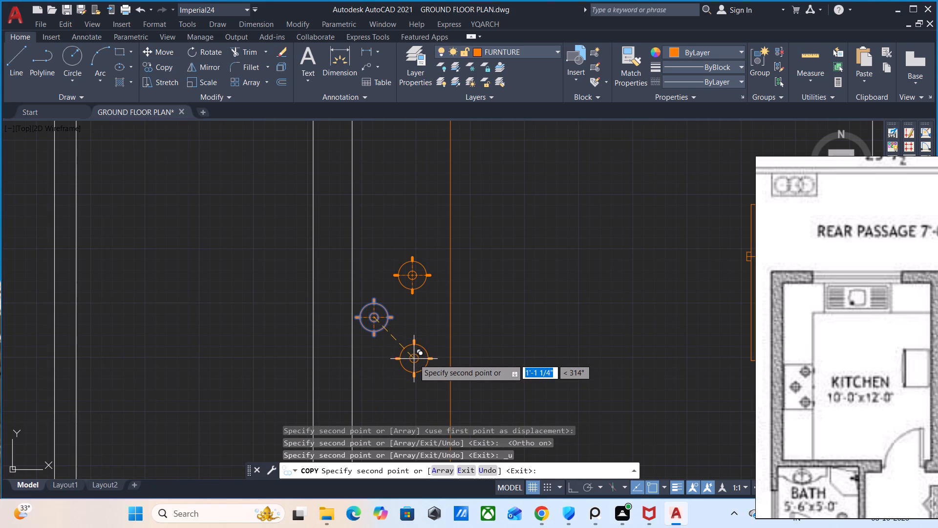
Place the third burner down and to the right of the original, about 1'-1 1/4" away at 314°, with Ortho off.
{"action": "left_click", "coordinate": [414, 359]}
{"action": "key", "text": "Escape"}
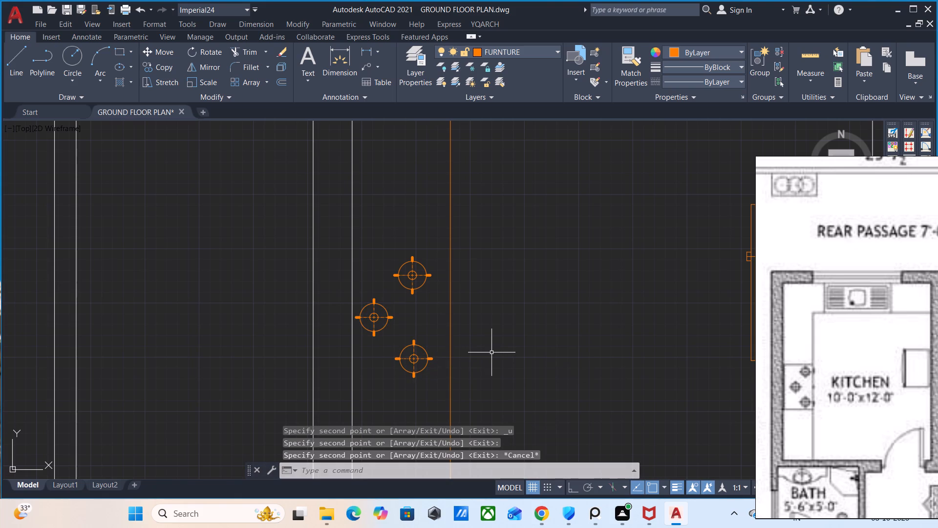
Draw two horizontal lines across the counter's full width, one below and one above the three burners, as the stove's edges.
{"action": "key", "text": "l"}
{"action": "key", "text": "Return"}
{"action": "left_click", "coordinate": [448, 395]}
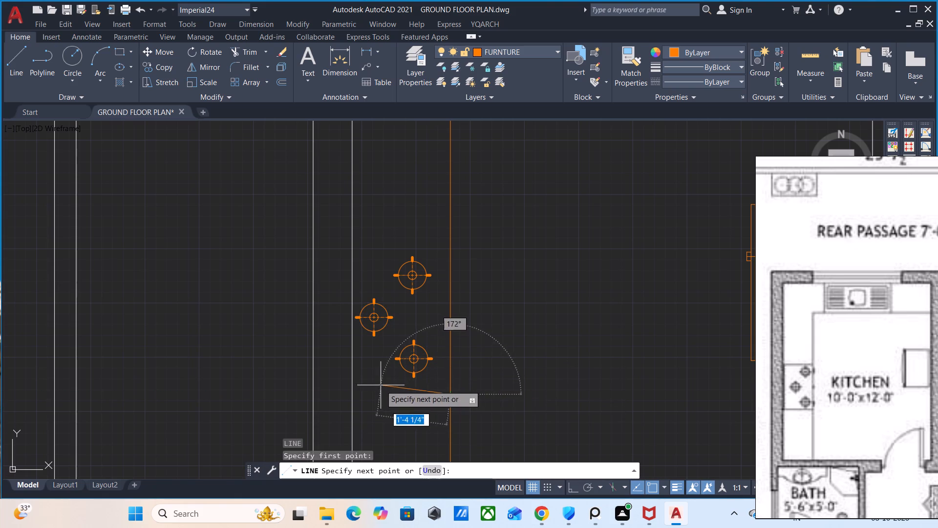
{"action": "left_click", "coordinate": [353, 393]}
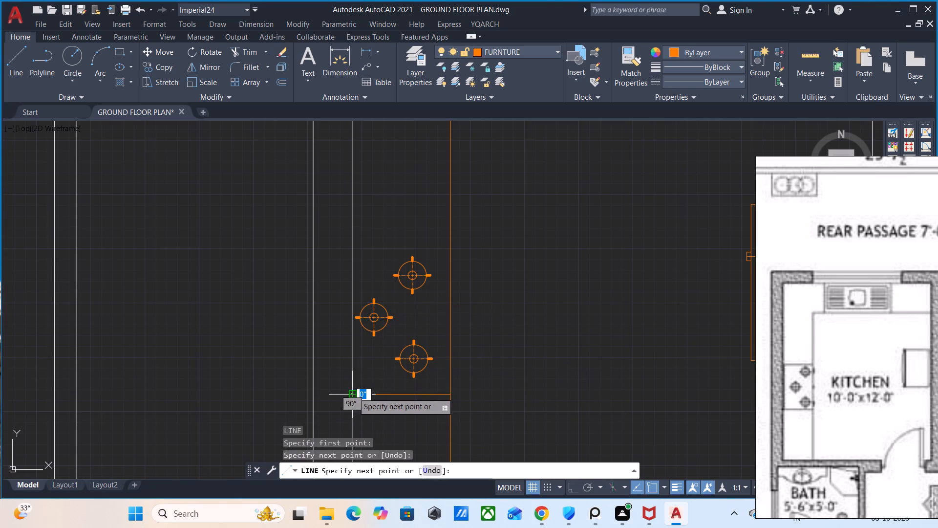
{"action": "key", "text": "space"}
{"action": "key", "text": "space"}
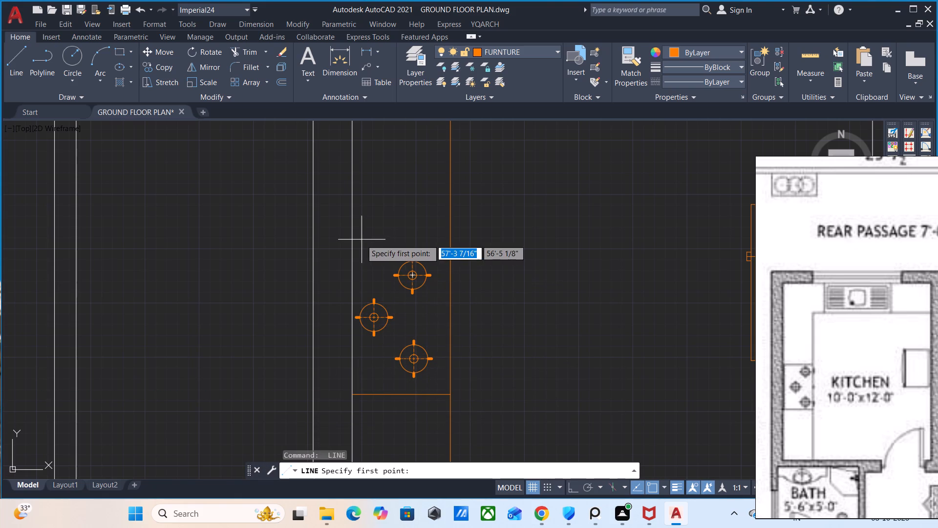
{"action": "left_click", "coordinate": [354, 235]}
{"action": "left_click", "coordinate": [451, 233]}
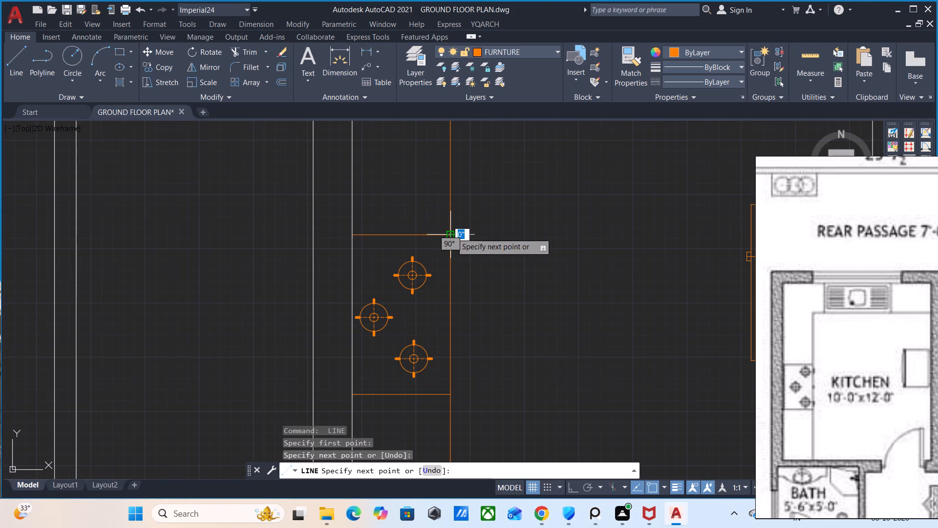
{"action": "key", "text": "Escape"}
Save the drawing.
{"action": "scroll", "coordinate": [533, 291], "scroll_direction": "down", "scroll_amount": 3}
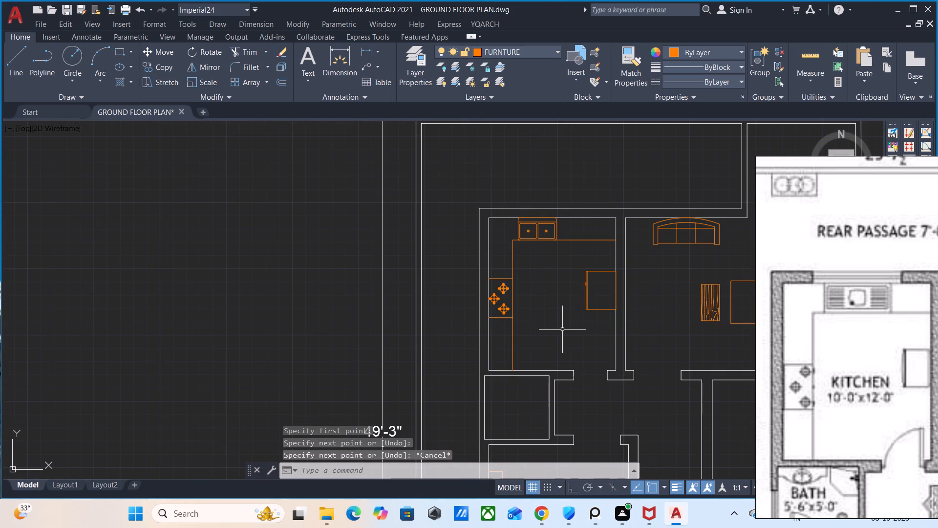
{"action": "key", "text": "ctrl+s"}
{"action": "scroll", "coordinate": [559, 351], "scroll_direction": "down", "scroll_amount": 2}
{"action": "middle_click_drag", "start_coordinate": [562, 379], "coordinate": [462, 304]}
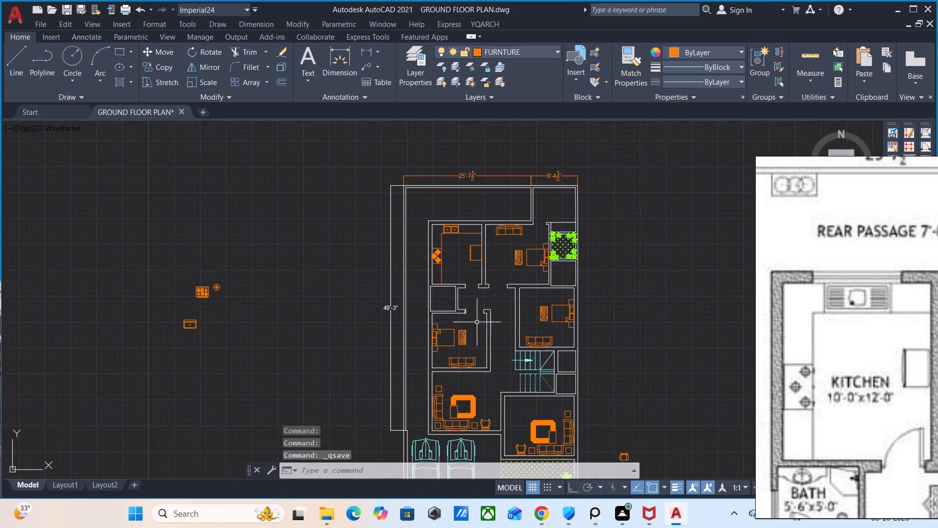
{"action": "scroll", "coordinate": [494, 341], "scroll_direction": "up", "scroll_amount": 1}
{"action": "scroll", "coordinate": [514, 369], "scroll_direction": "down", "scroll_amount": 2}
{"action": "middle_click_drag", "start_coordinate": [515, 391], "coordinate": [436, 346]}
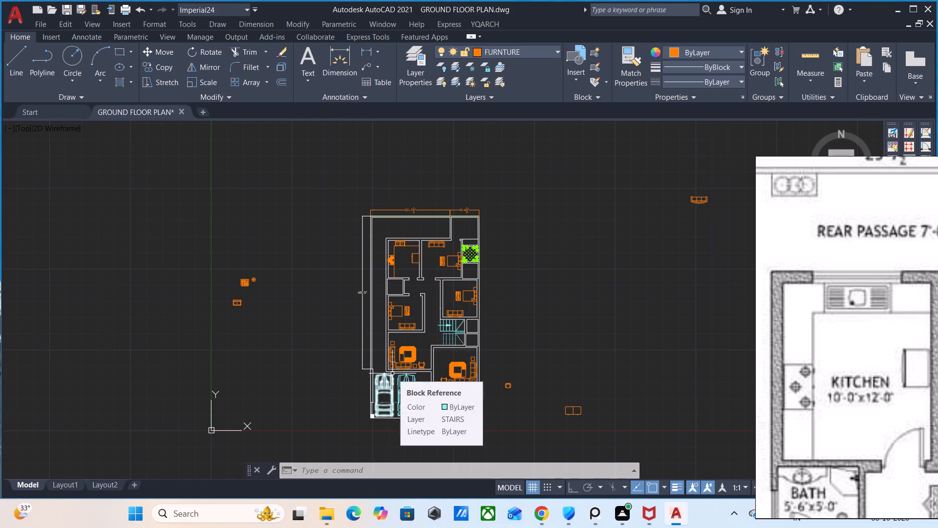
Delete the leftover furniture and fixture blocks scattered outside the floor plan on both sides.
{"action": "scroll", "coordinate": [621, 264], "scroll_direction": "up", "scroll_amount": 2}
{"action": "scroll", "coordinate": [606, 266], "scroll_direction": "down", "scroll_amount": 2}
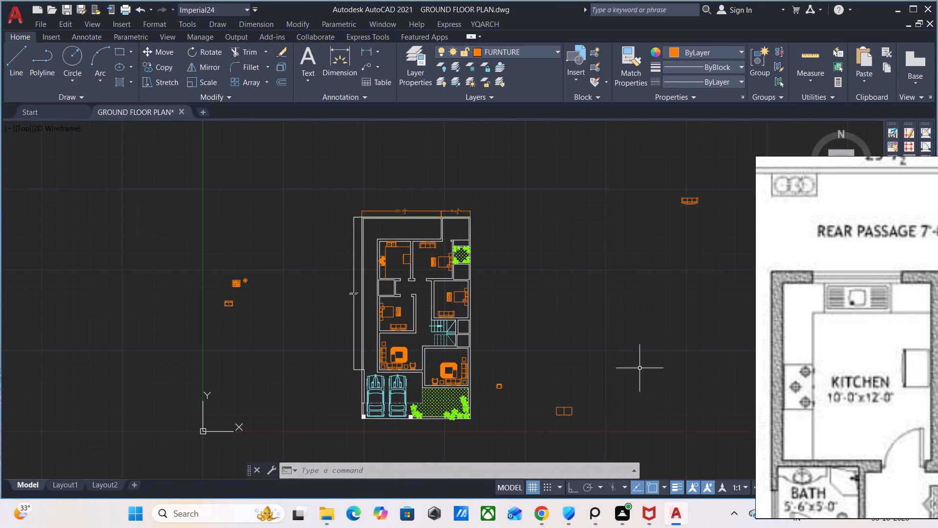
{"action": "left_click", "coordinate": [706, 381]}
{"action": "left_click", "coordinate": [656, 154]}
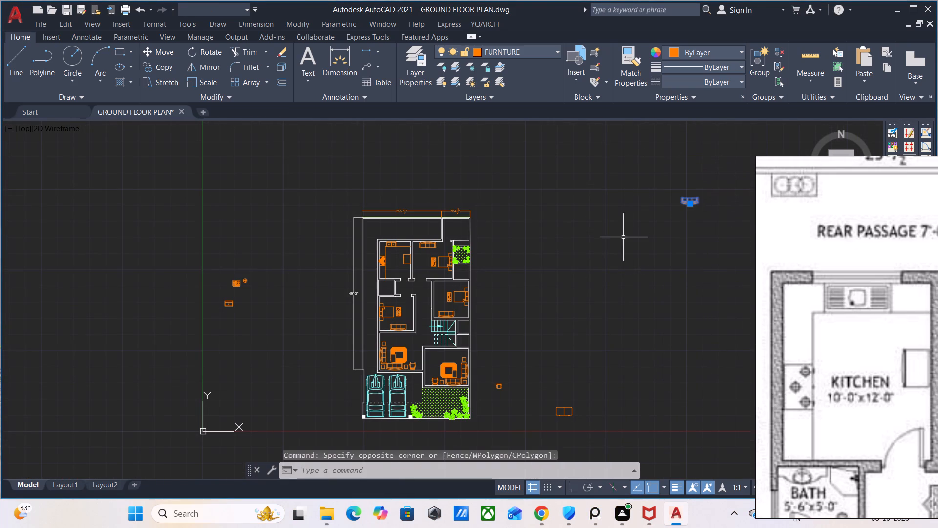
{"action": "key", "text": "Delete"}
{"action": "left_click", "coordinate": [266, 330]}
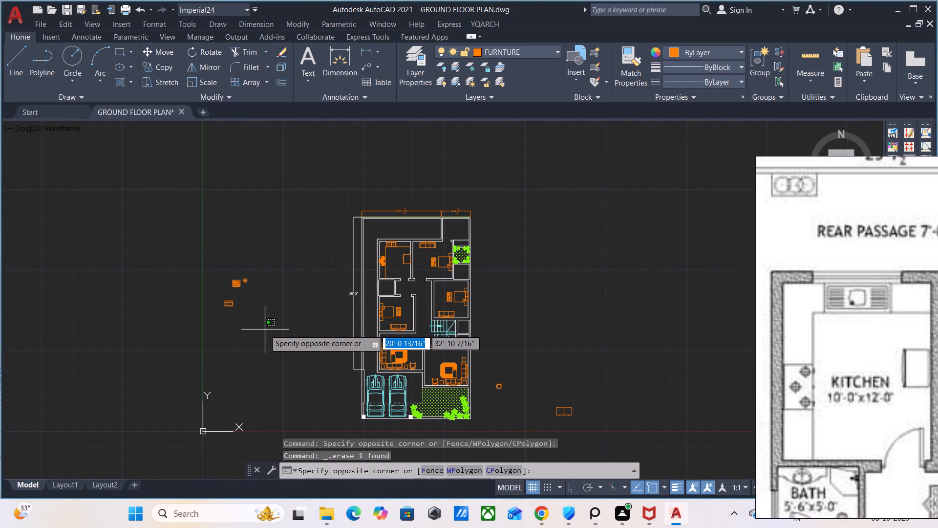
{"action": "left_click", "coordinate": [171, 200]}
{"action": "key", "text": "Delete"}
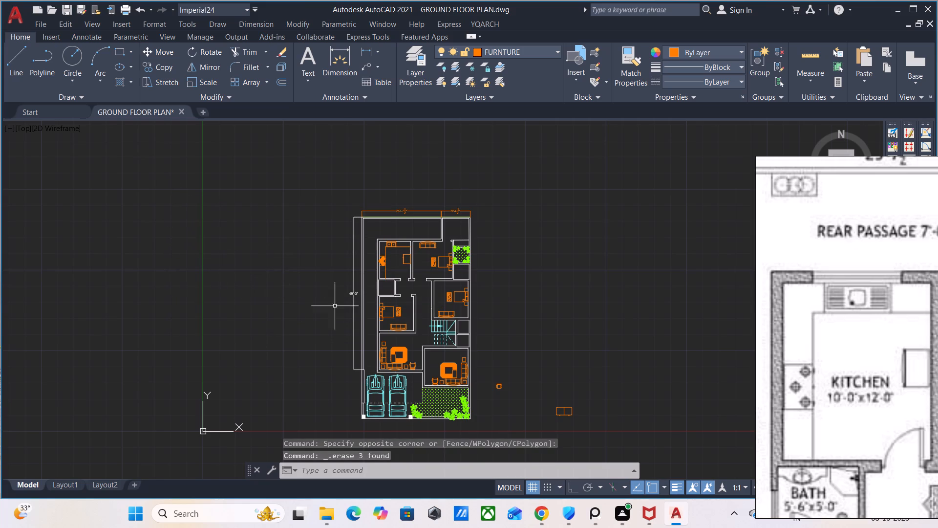
{"action": "left_click_drag", "start_coordinate": [608, 421], "coordinate": [602, 418]}
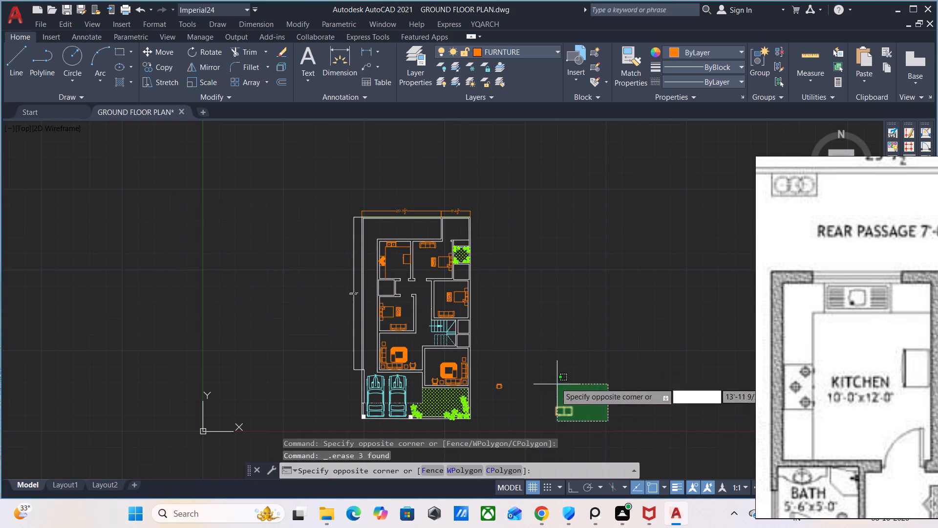
{"action": "left_click", "coordinate": [487, 334]}
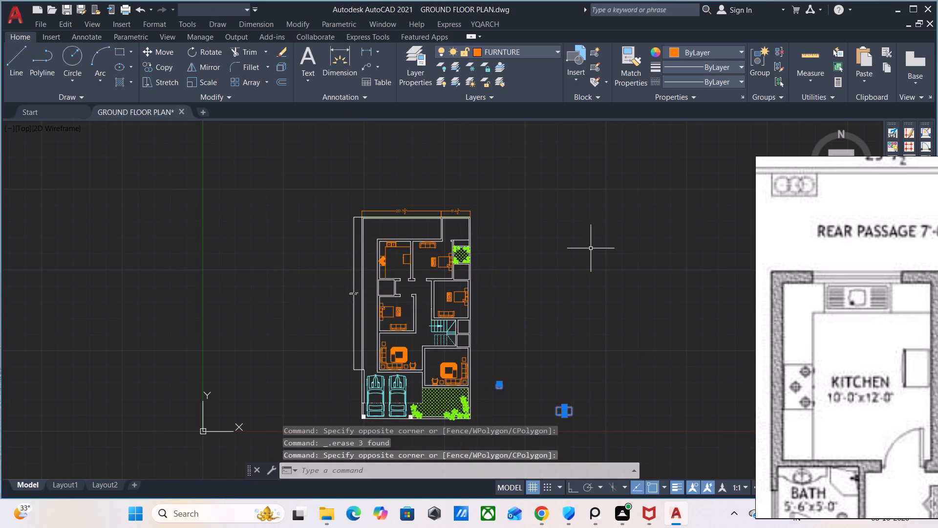
{"action": "key", "text": "Delete"}
Save the drawing.
{"action": "key", "text": "ctrl+s"}
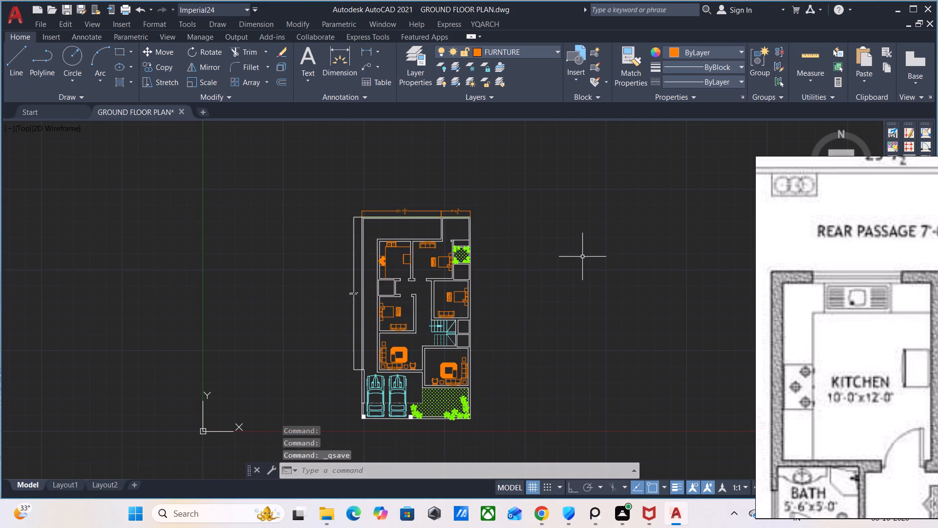
Make STAIRS the current layer.
{"action": "scroll", "coordinate": [486, 323], "scroll_direction": "up", "scroll_amount": 2}
{"action": "scroll", "coordinate": [532, 396], "scroll_direction": "down", "scroll_amount": 1}
{"action": "middle_click_drag", "start_coordinate": [533, 396], "coordinate": [556, 363]}
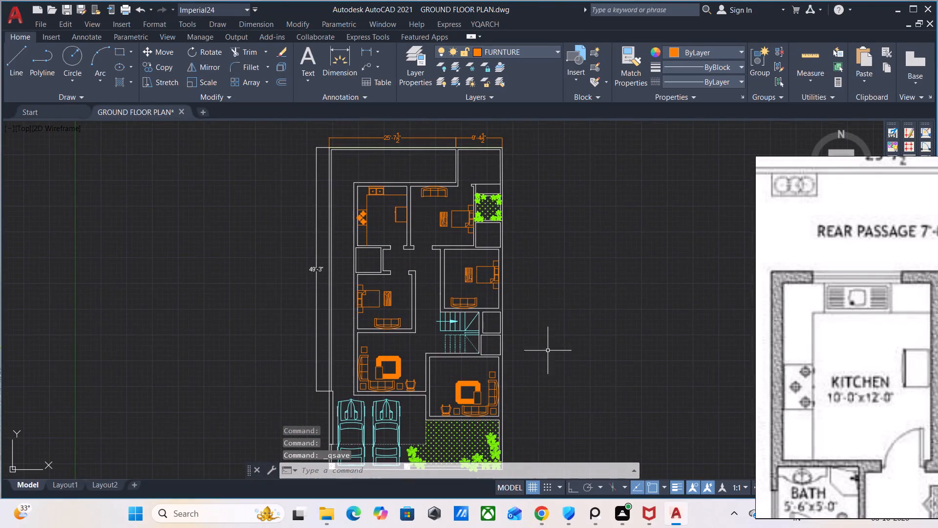
{"action": "scroll", "coordinate": [860, 377], "scroll_direction": "down", "scroll_amount": 1}
{"action": "middle_click_drag", "start_coordinate": [863, 393], "coordinate": [858, 378]}
{"action": "right_click_drag", "start_coordinate": [857, 411], "coordinate": [854, 409]}
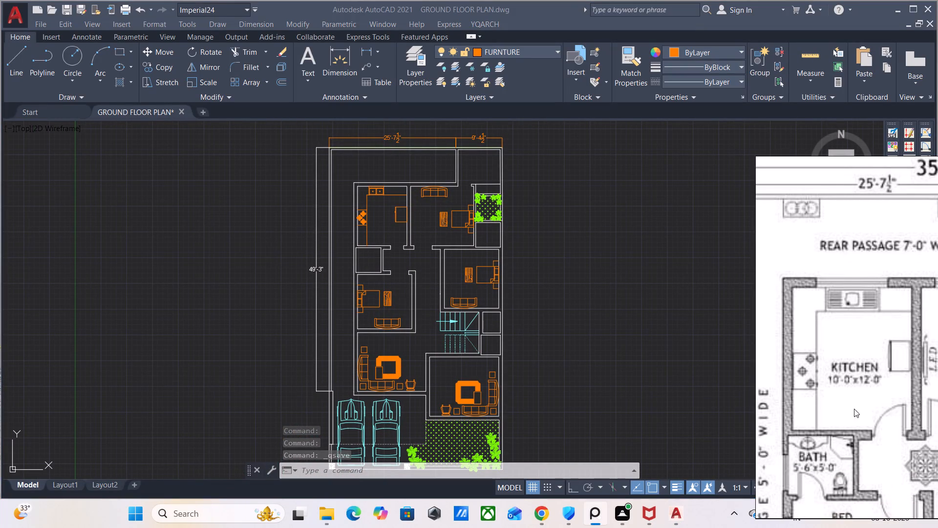
{"action": "right_click_drag", "start_coordinate": [854, 409], "coordinate": [721, 324]}
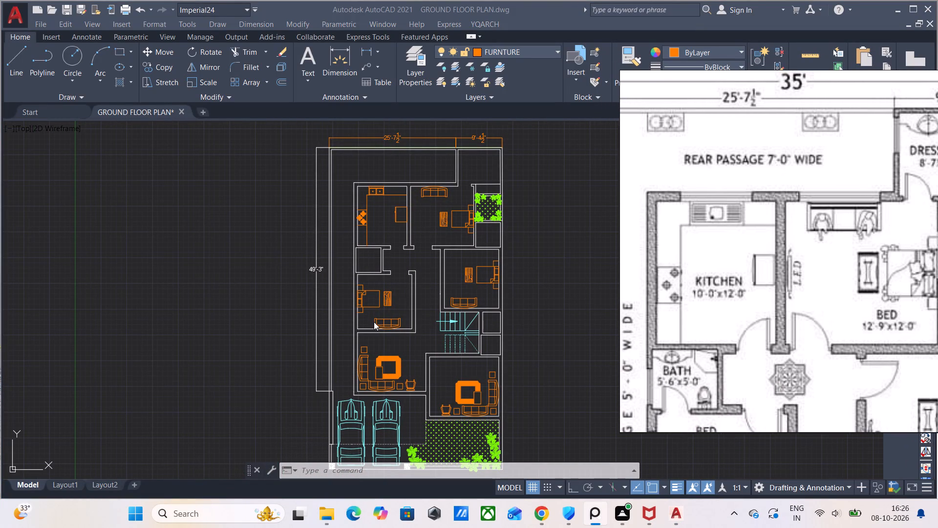
{"action": "scroll", "coordinate": [439, 302], "scroll_direction": "up", "scroll_amount": 1}
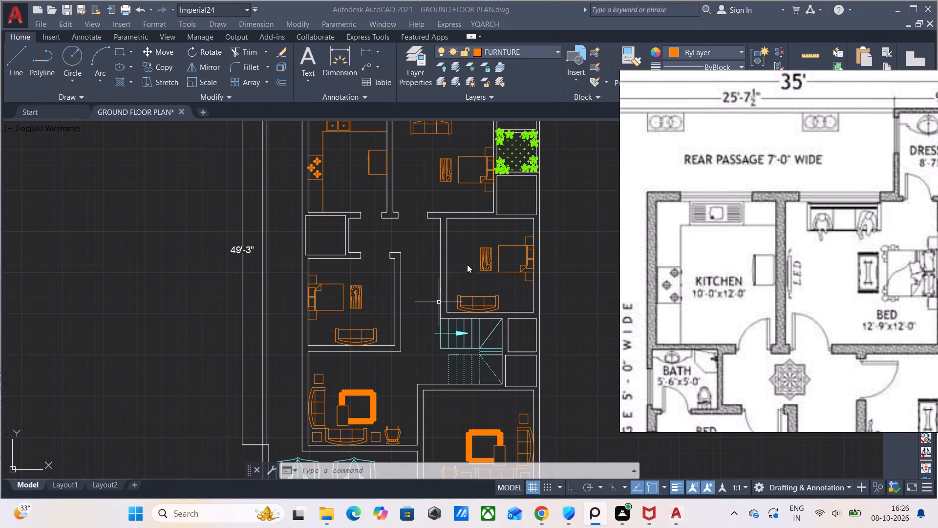
{"action": "middle_click_drag", "start_coordinate": [460, 269], "coordinate": [360, 295]}
{"action": "middle_click_drag", "start_coordinate": [466, 264], "coordinate": [344, 297]}
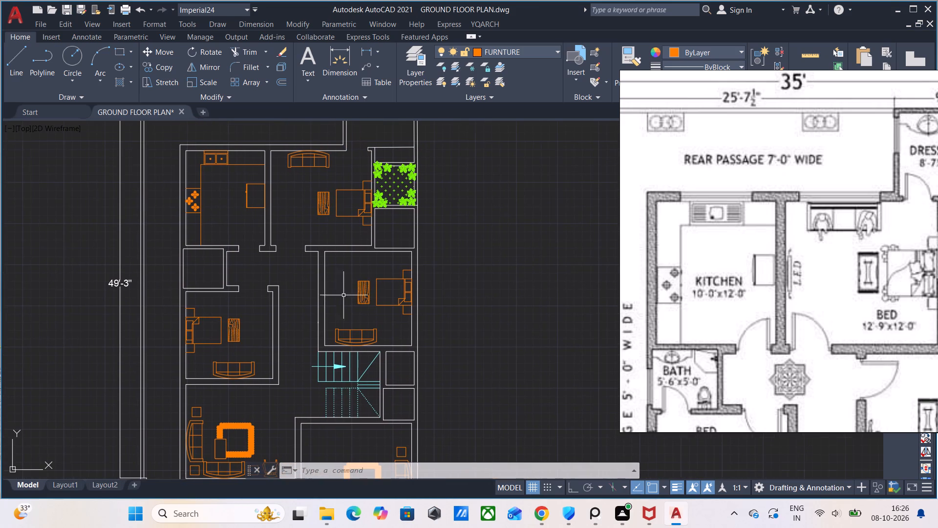
{"action": "left_click", "coordinate": [416, 54]}
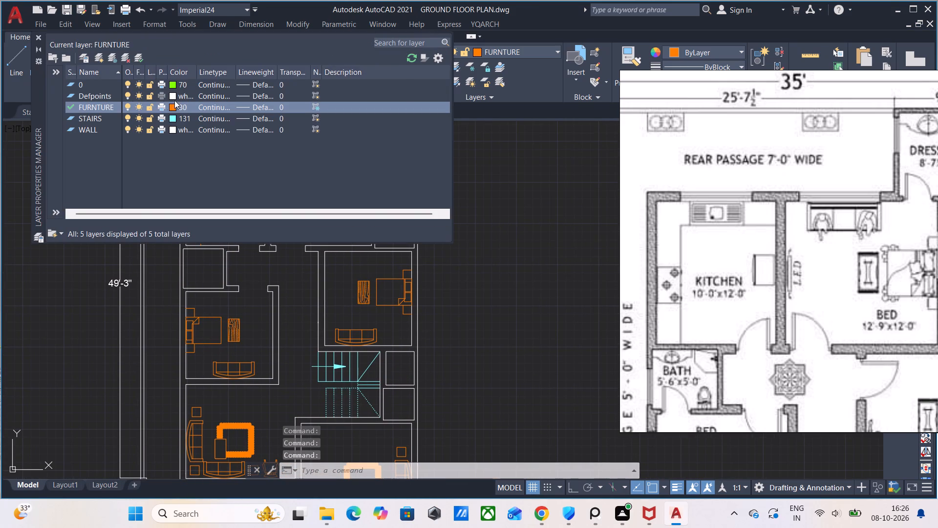
{"action": "left_click", "coordinate": [98, 116]}
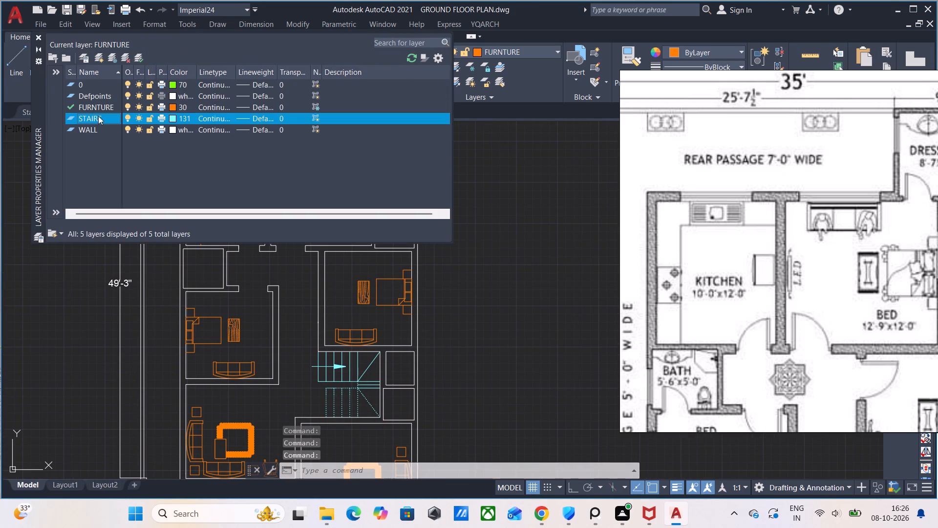
{"action": "left_click", "coordinate": [138, 58]}
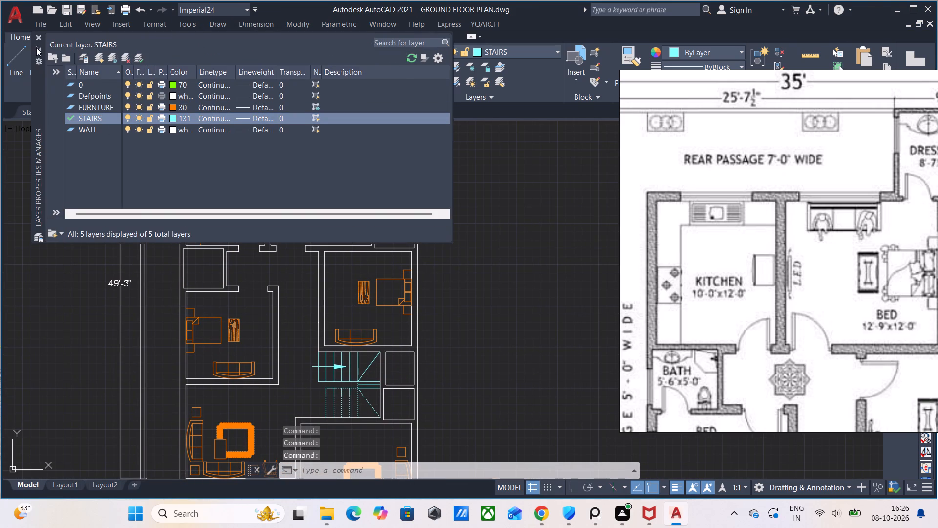
{"action": "left_click", "coordinate": [36, 36]}
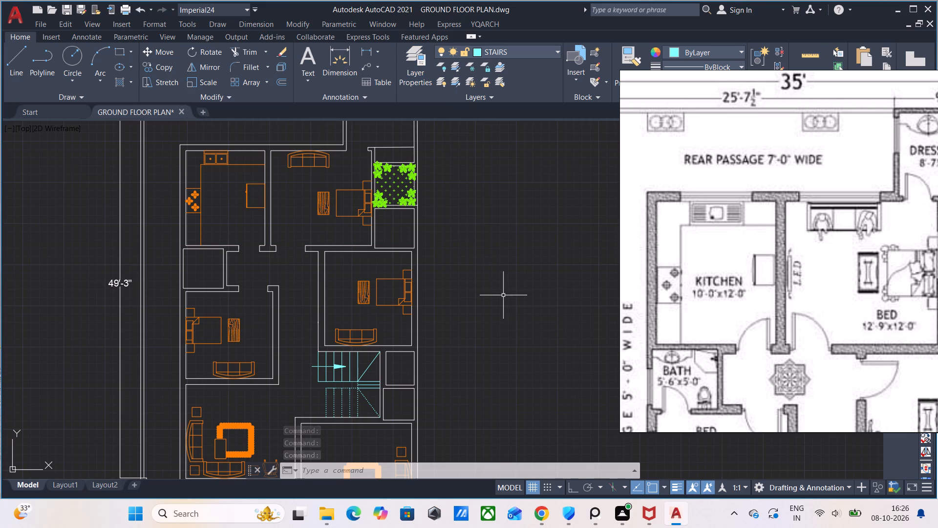
Insert the Door - Imperial architectural block in the empty space to the right of the floor plan.
{"action": "key", "text": "ctrl+3"}
{"action": "right_click_drag", "start_coordinate": [766, 337], "coordinate": [349, 324]}
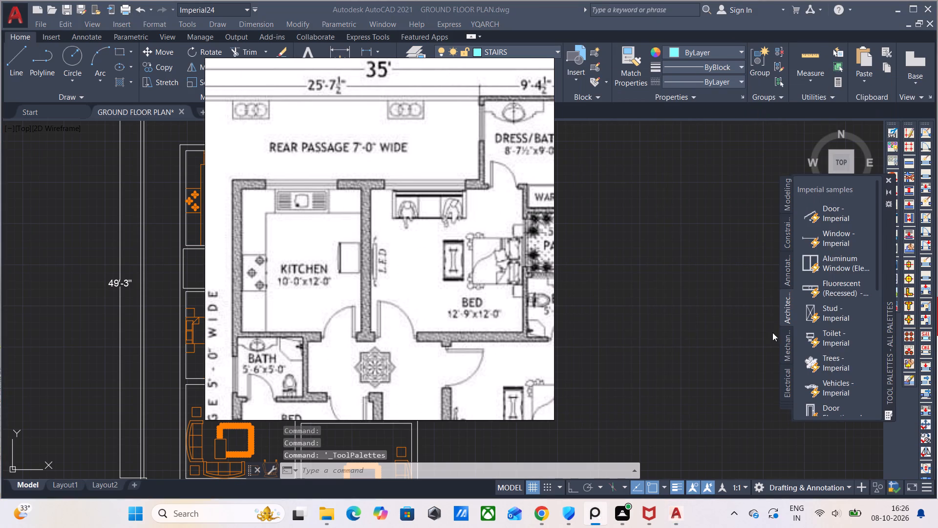
{"action": "left_click", "coordinate": [827, 212]}
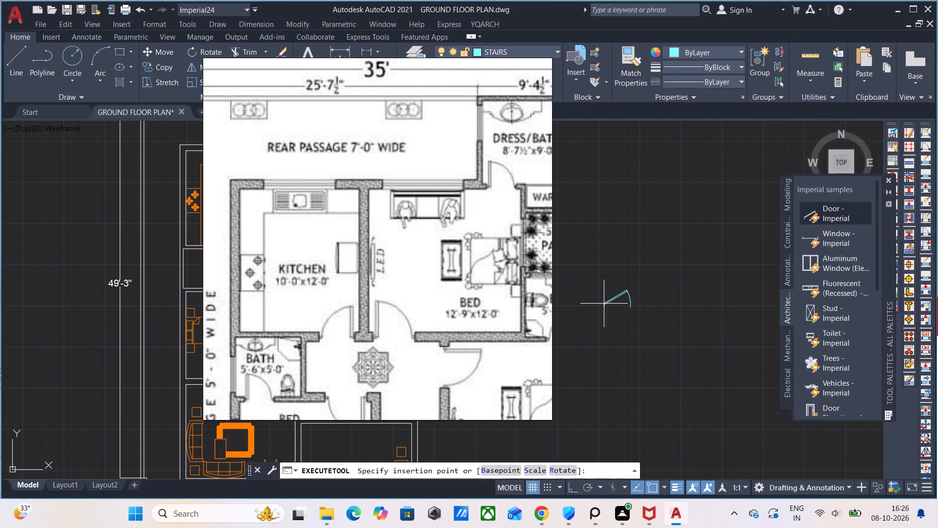
{"action": "left_click", "coordinate": [611, 303]}
{"action": "right_click_drag", "start_coordinate": [405, 338], "coordinate": [882, 358]}
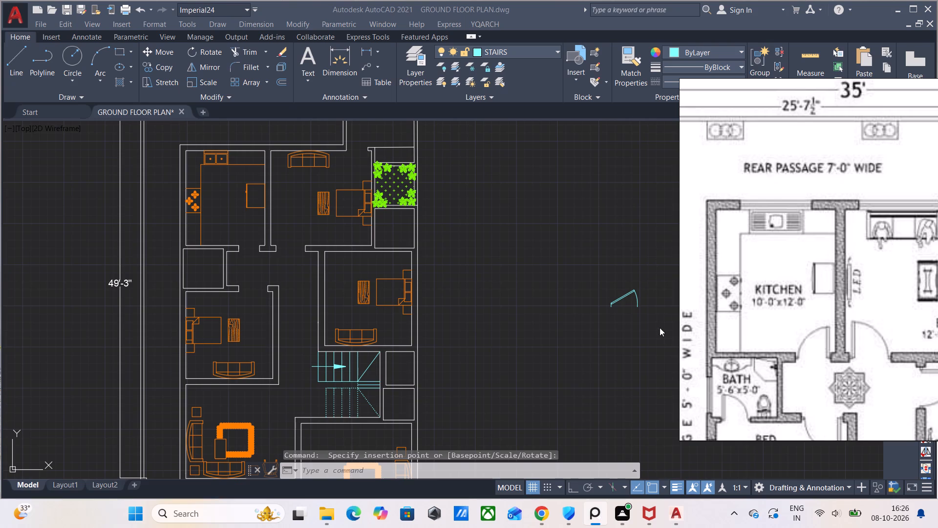
Move the inserted door block closer to the plan, just right of the bedroom above the stairs.
{"action": "left_click", "coordinate": [611, 301]}
{"action": "left_click_drag", "start_coordinate": [614, 301], "coordinate": [609, 301]}
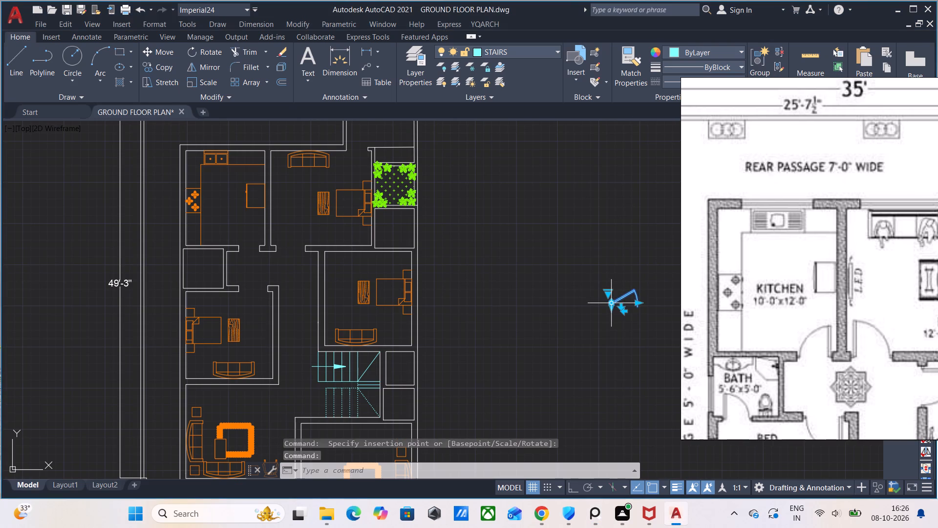
{"action": "left_click_drag", "start_coordinate": [609, 301], "coordinate": [557, 304]}
{"action": "key", "text": "m"}
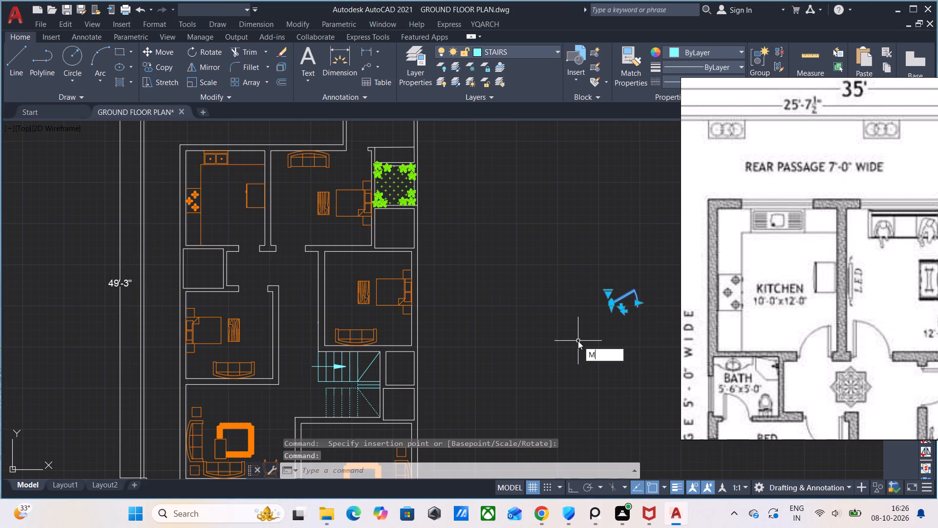
{"action": "key", "text": "Return"}
{"action": "left_click_drag", "start_coordinate": [624, 300], "coordinate": [613, 297]}
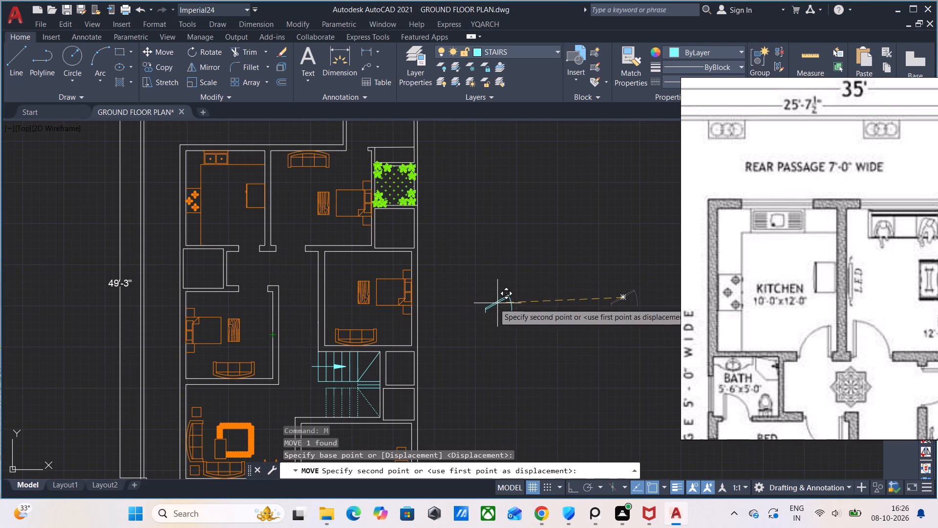
{"action": "left_click", "coordinate": [473, 303]}
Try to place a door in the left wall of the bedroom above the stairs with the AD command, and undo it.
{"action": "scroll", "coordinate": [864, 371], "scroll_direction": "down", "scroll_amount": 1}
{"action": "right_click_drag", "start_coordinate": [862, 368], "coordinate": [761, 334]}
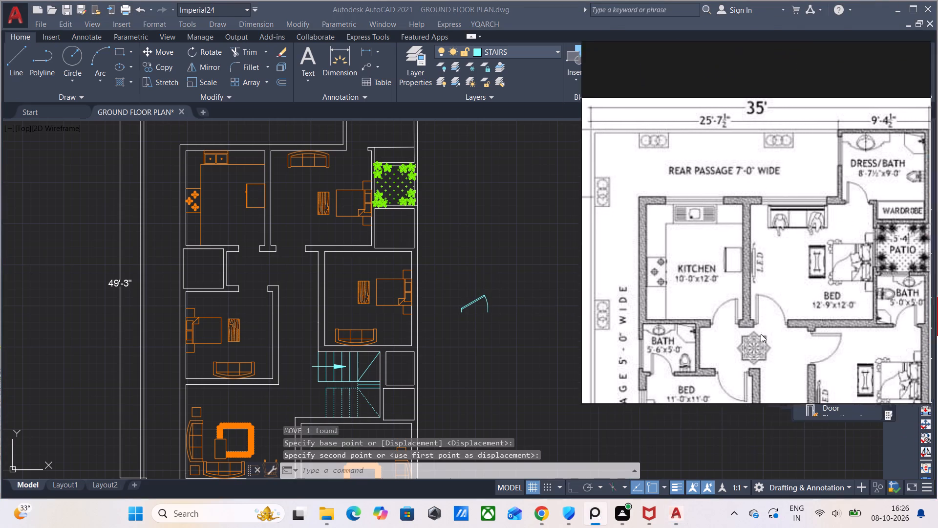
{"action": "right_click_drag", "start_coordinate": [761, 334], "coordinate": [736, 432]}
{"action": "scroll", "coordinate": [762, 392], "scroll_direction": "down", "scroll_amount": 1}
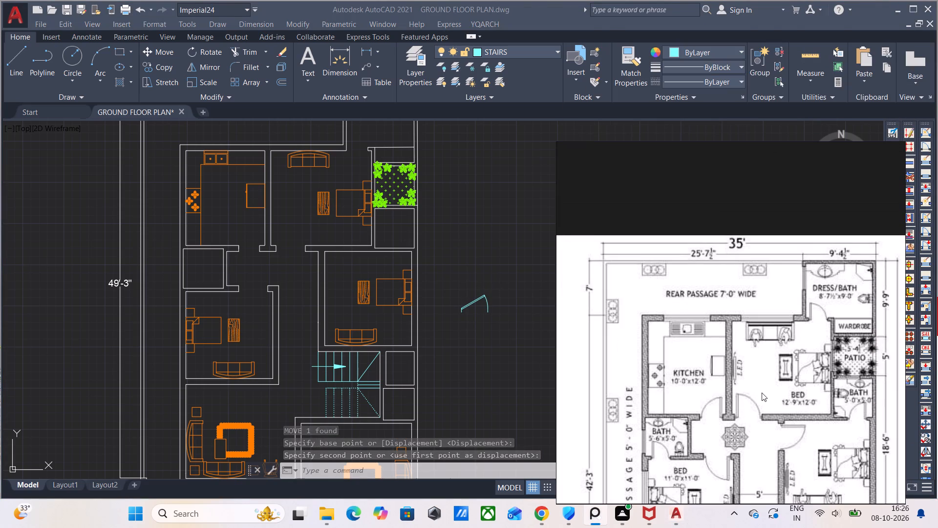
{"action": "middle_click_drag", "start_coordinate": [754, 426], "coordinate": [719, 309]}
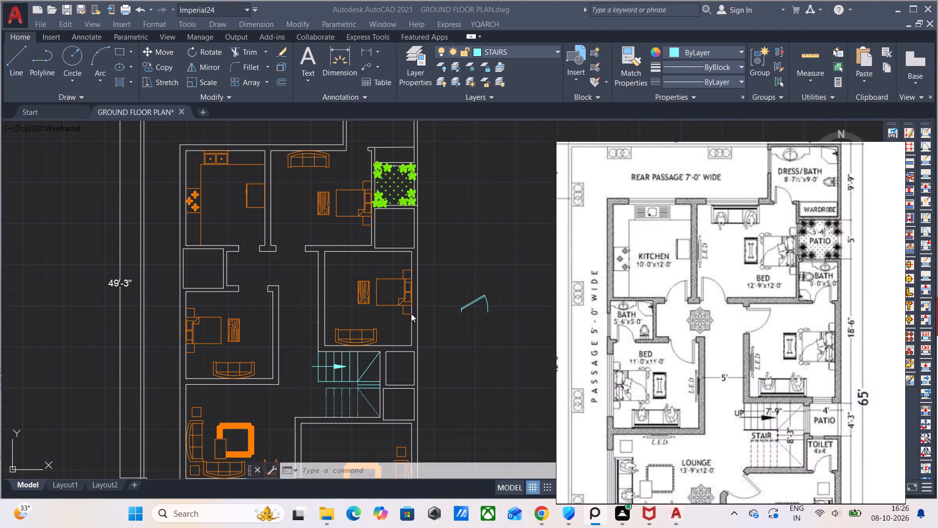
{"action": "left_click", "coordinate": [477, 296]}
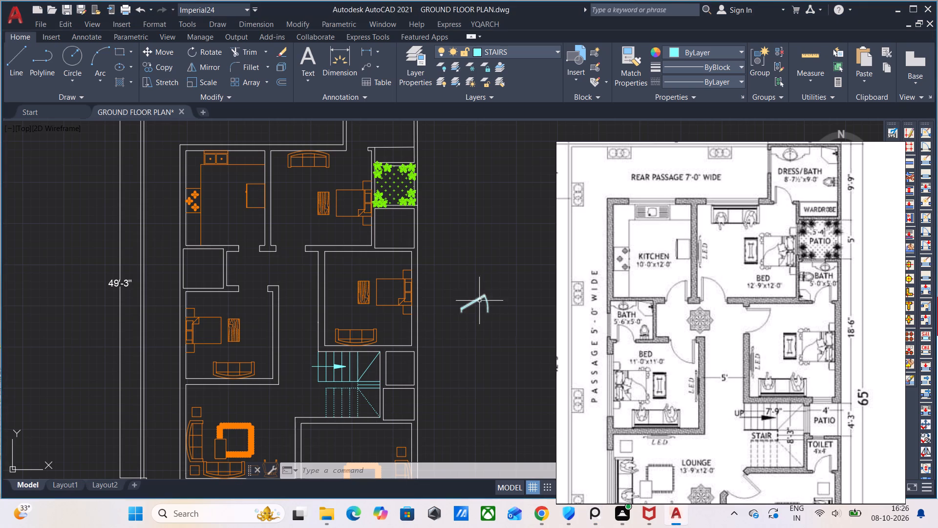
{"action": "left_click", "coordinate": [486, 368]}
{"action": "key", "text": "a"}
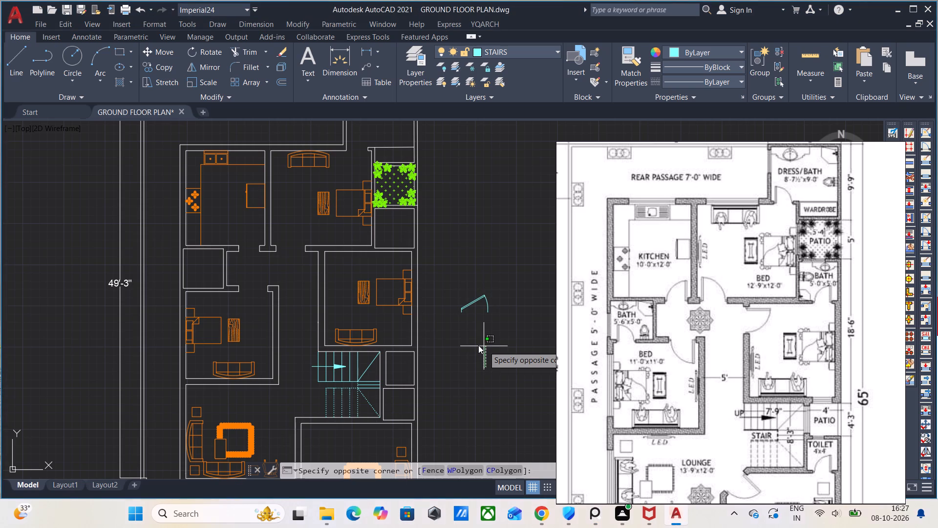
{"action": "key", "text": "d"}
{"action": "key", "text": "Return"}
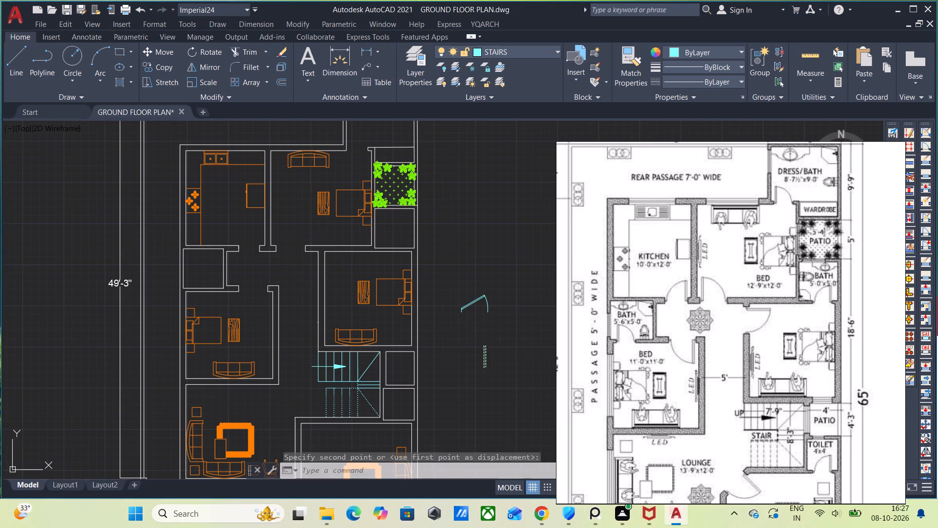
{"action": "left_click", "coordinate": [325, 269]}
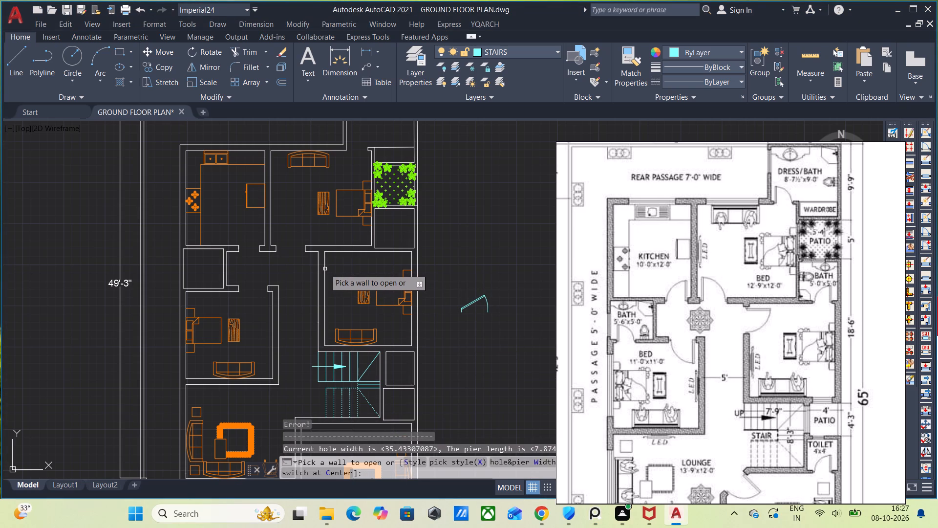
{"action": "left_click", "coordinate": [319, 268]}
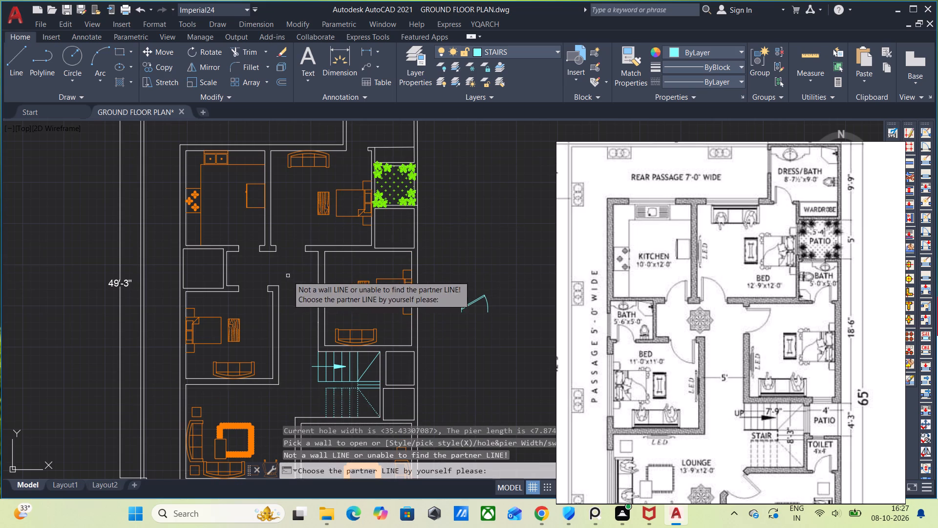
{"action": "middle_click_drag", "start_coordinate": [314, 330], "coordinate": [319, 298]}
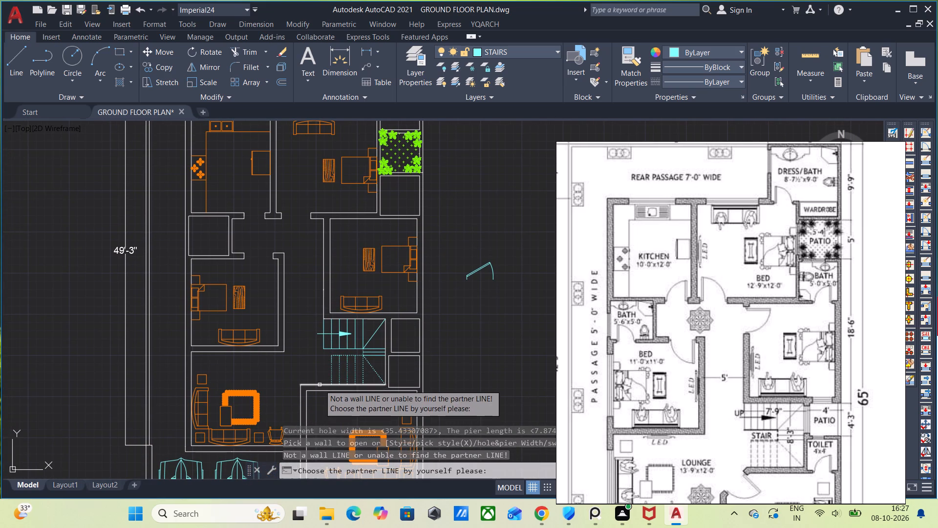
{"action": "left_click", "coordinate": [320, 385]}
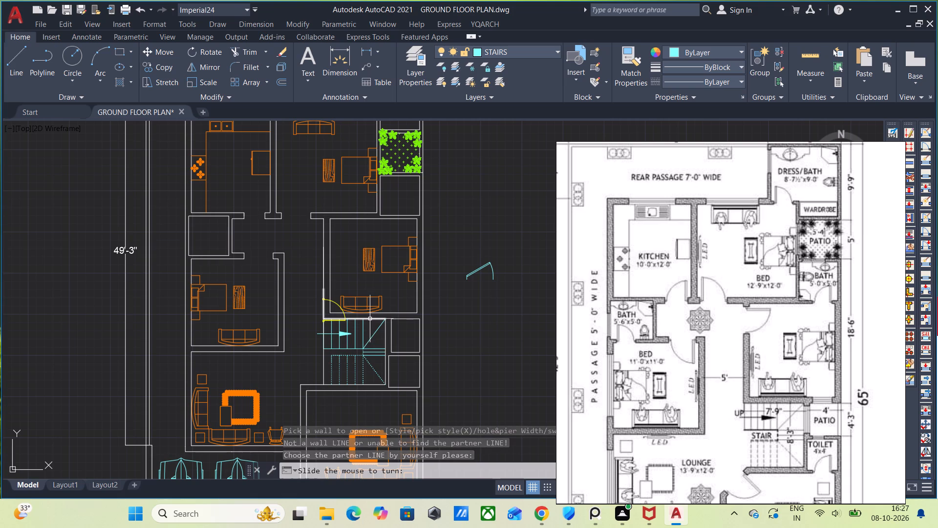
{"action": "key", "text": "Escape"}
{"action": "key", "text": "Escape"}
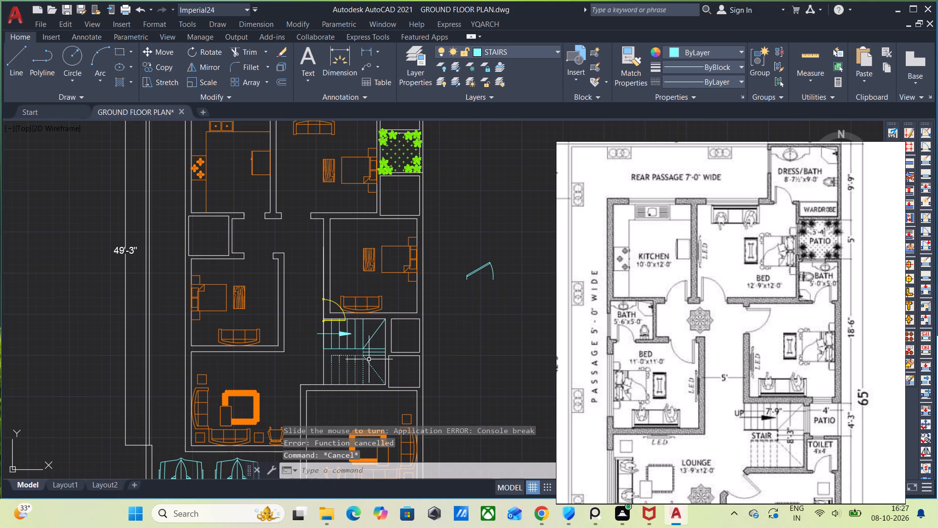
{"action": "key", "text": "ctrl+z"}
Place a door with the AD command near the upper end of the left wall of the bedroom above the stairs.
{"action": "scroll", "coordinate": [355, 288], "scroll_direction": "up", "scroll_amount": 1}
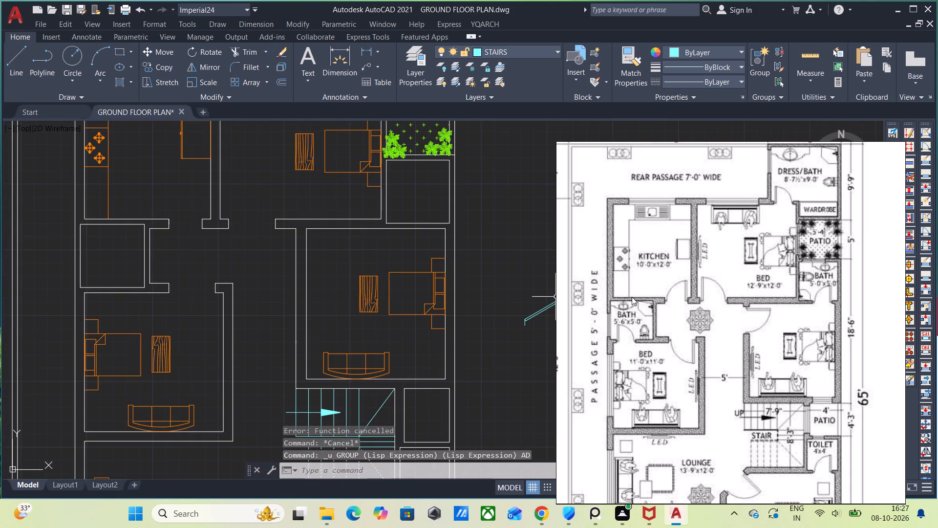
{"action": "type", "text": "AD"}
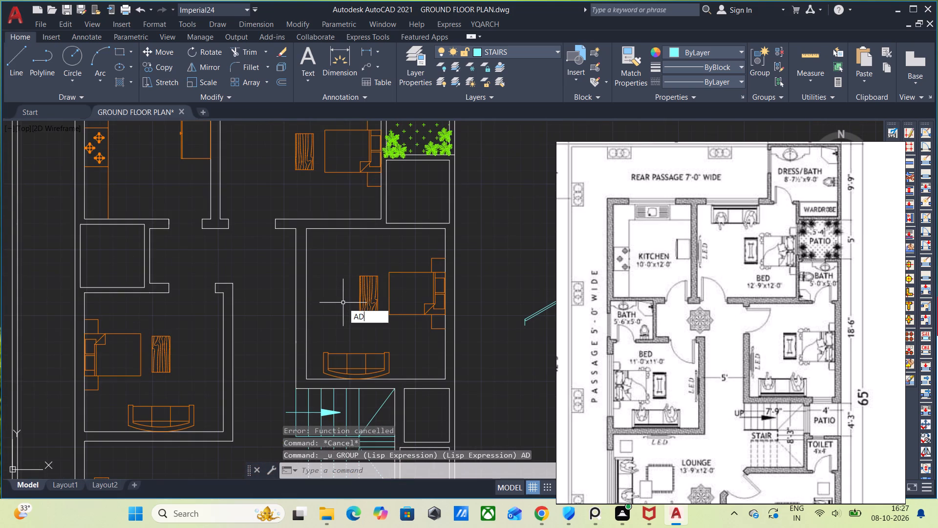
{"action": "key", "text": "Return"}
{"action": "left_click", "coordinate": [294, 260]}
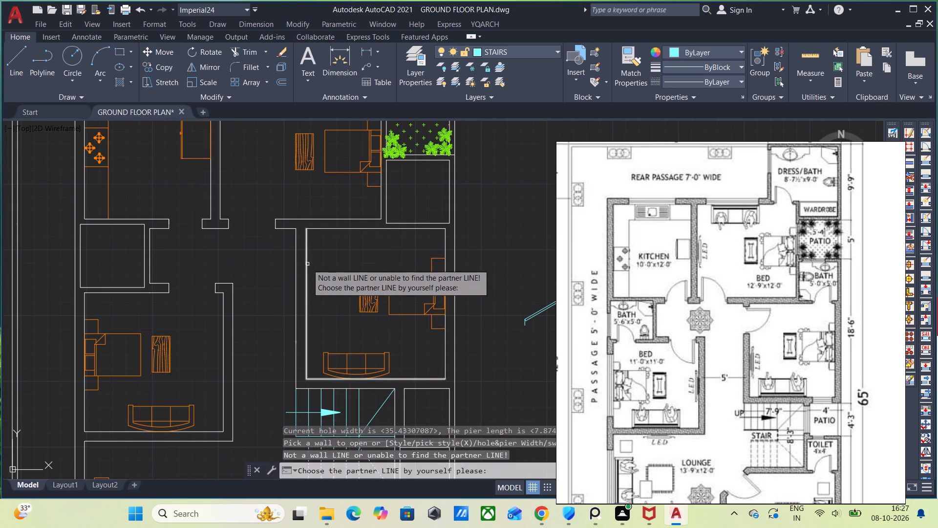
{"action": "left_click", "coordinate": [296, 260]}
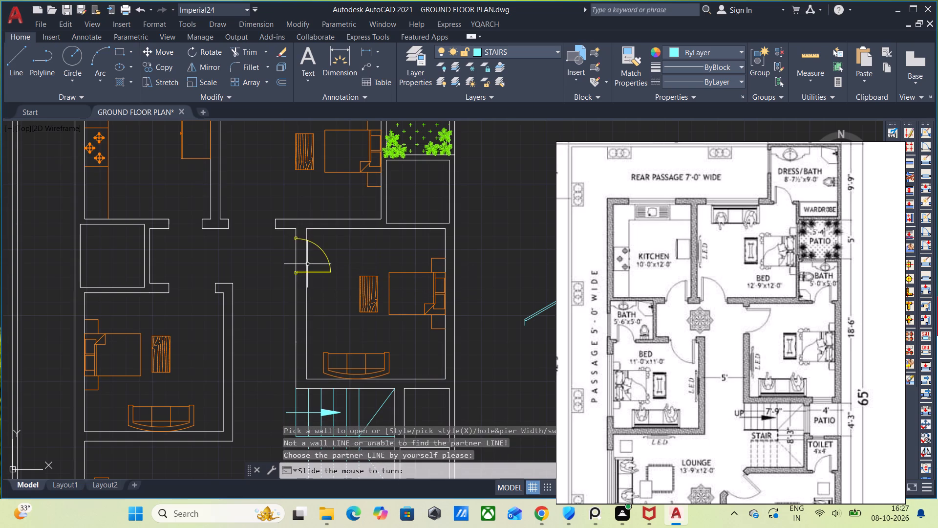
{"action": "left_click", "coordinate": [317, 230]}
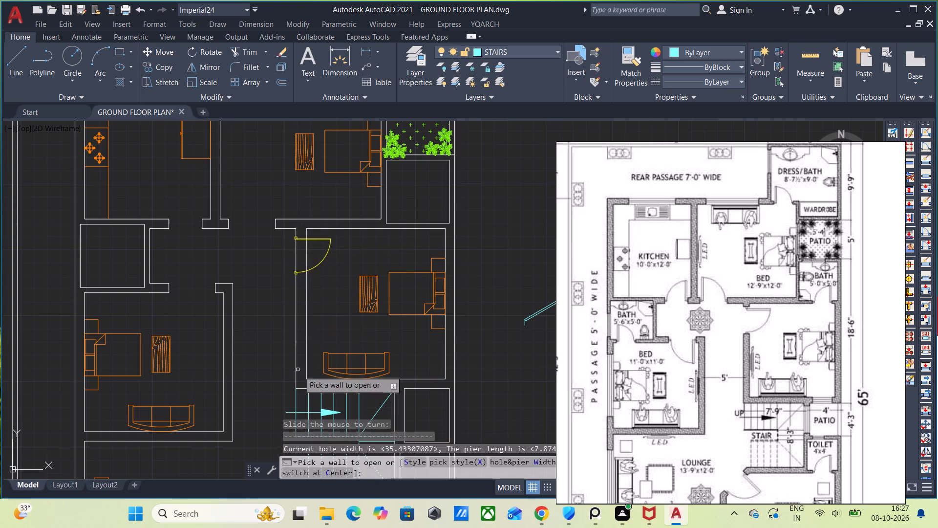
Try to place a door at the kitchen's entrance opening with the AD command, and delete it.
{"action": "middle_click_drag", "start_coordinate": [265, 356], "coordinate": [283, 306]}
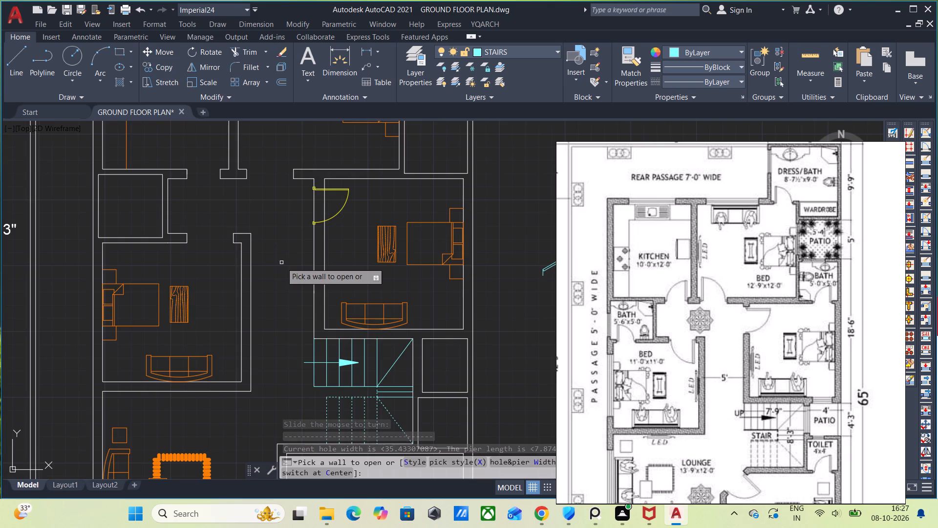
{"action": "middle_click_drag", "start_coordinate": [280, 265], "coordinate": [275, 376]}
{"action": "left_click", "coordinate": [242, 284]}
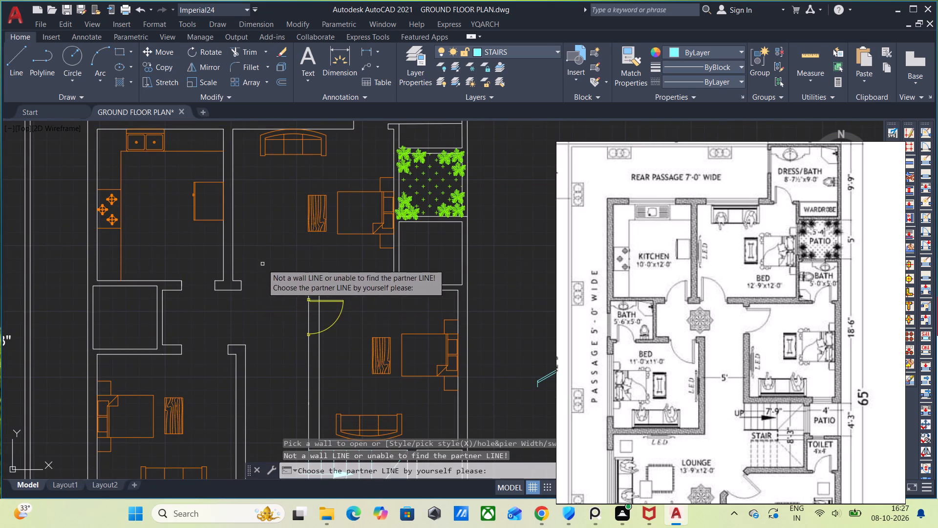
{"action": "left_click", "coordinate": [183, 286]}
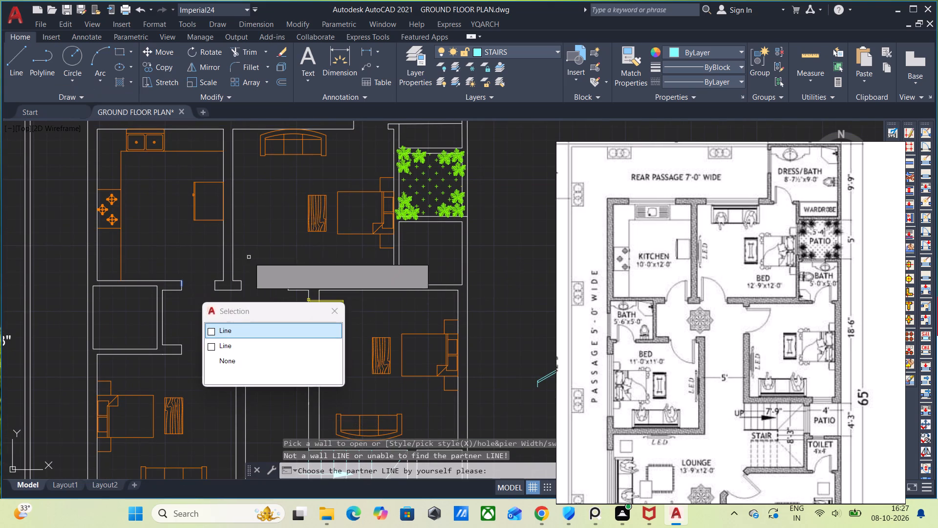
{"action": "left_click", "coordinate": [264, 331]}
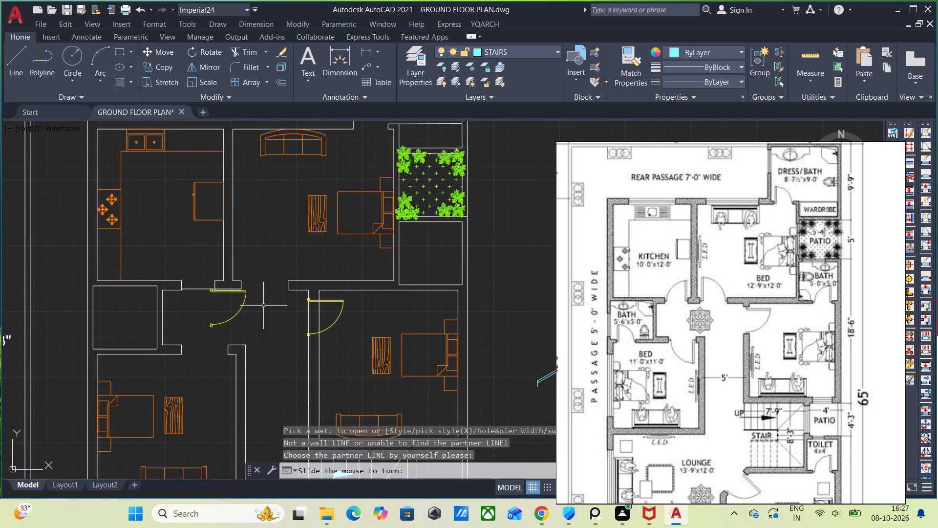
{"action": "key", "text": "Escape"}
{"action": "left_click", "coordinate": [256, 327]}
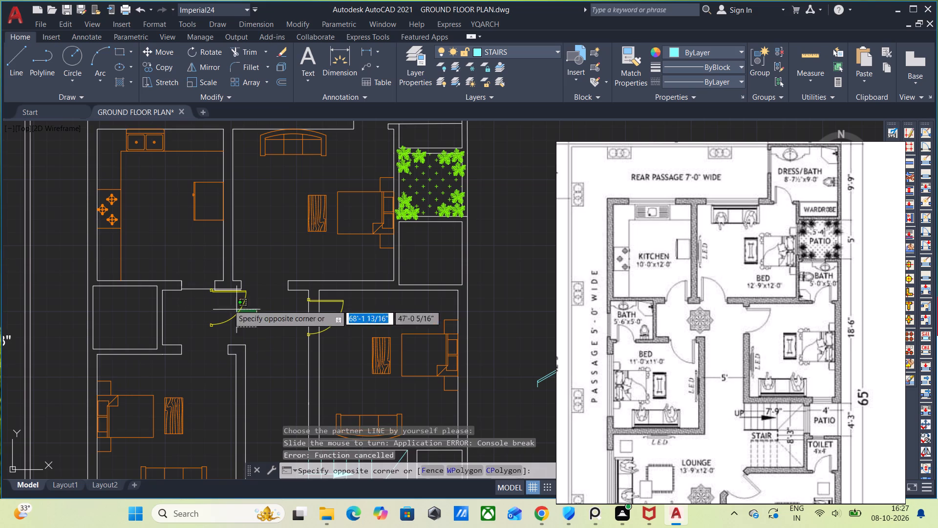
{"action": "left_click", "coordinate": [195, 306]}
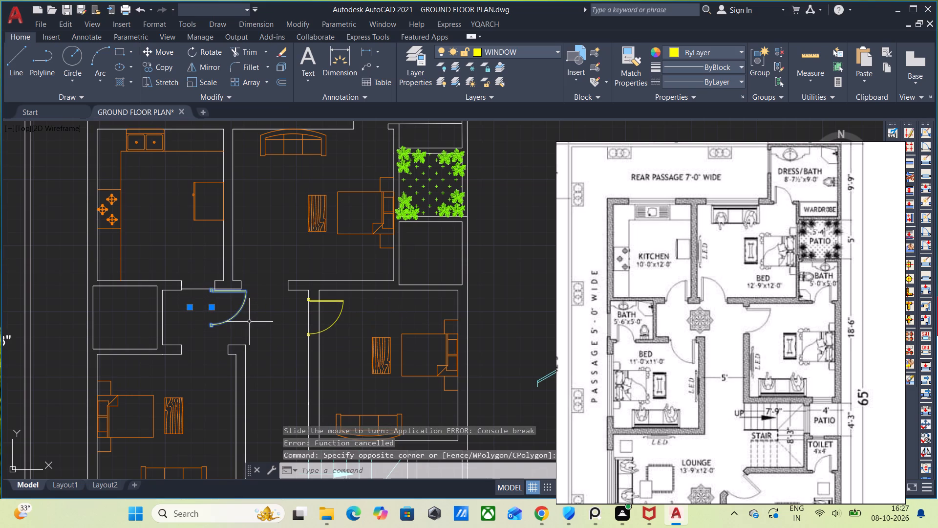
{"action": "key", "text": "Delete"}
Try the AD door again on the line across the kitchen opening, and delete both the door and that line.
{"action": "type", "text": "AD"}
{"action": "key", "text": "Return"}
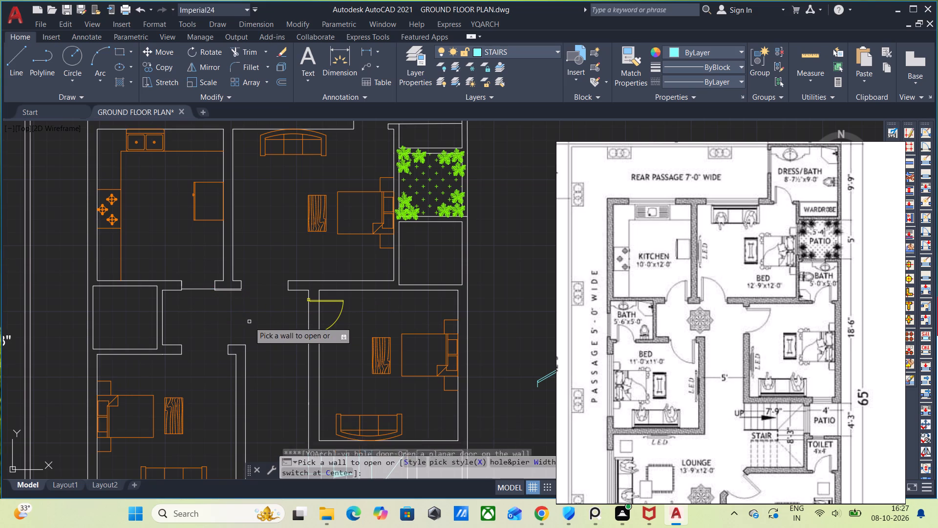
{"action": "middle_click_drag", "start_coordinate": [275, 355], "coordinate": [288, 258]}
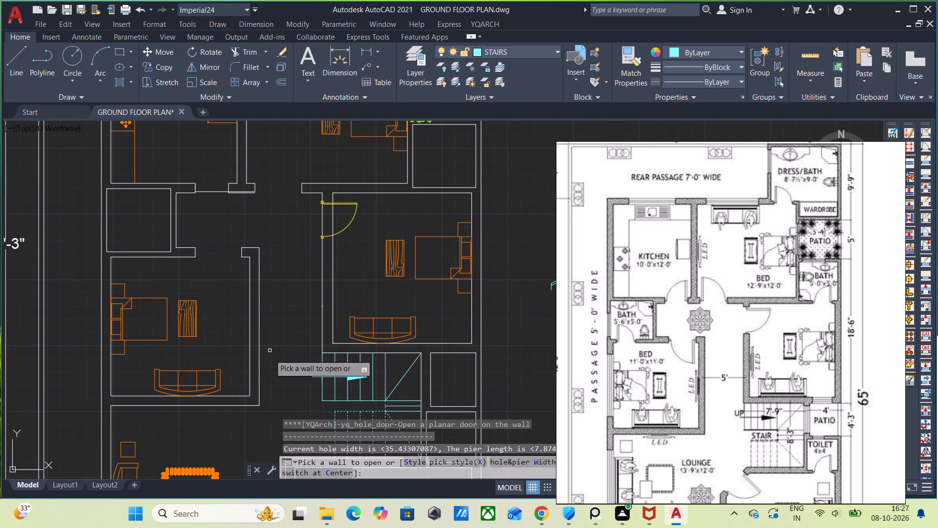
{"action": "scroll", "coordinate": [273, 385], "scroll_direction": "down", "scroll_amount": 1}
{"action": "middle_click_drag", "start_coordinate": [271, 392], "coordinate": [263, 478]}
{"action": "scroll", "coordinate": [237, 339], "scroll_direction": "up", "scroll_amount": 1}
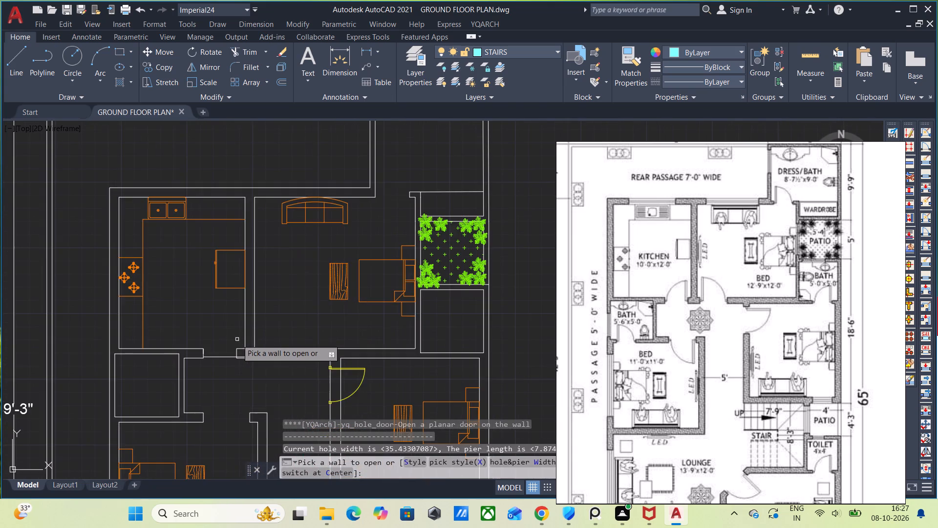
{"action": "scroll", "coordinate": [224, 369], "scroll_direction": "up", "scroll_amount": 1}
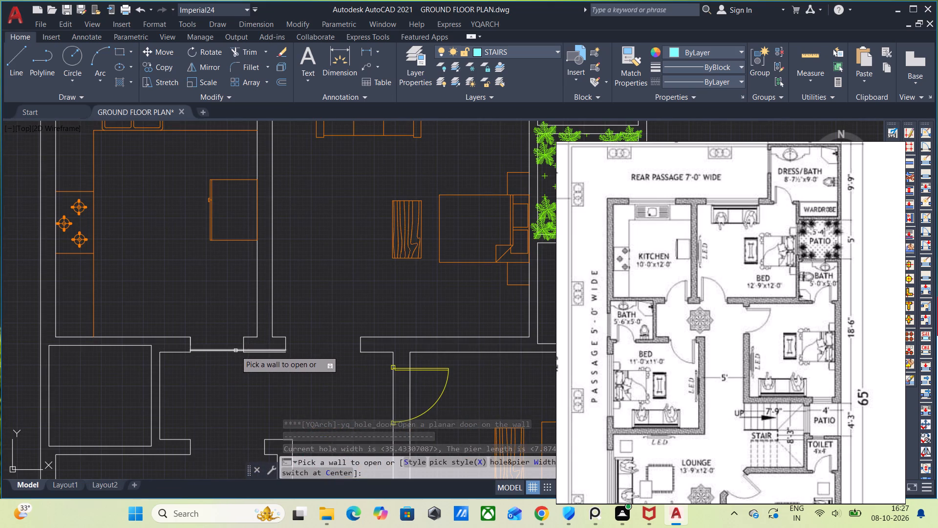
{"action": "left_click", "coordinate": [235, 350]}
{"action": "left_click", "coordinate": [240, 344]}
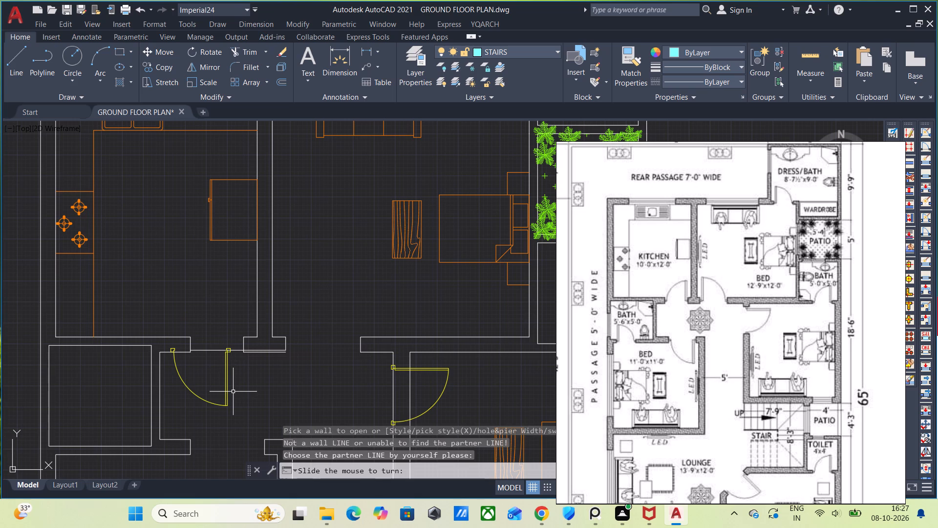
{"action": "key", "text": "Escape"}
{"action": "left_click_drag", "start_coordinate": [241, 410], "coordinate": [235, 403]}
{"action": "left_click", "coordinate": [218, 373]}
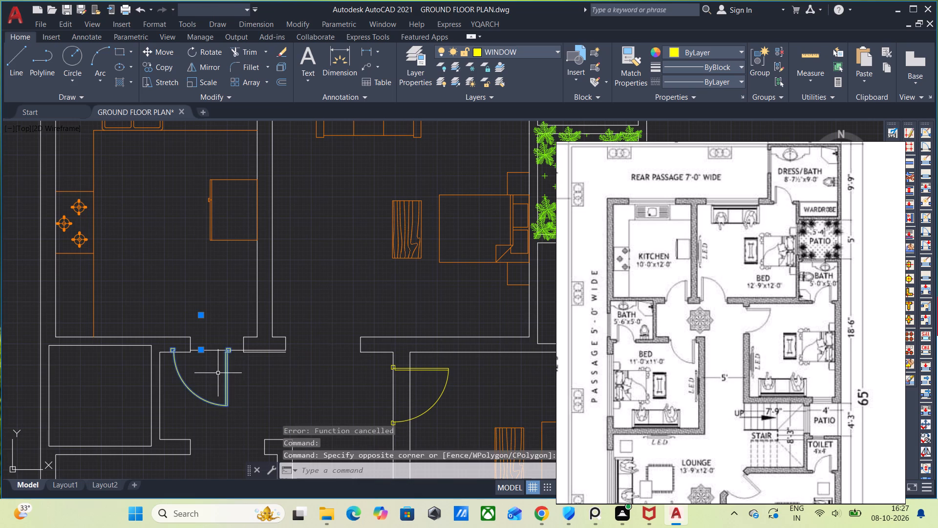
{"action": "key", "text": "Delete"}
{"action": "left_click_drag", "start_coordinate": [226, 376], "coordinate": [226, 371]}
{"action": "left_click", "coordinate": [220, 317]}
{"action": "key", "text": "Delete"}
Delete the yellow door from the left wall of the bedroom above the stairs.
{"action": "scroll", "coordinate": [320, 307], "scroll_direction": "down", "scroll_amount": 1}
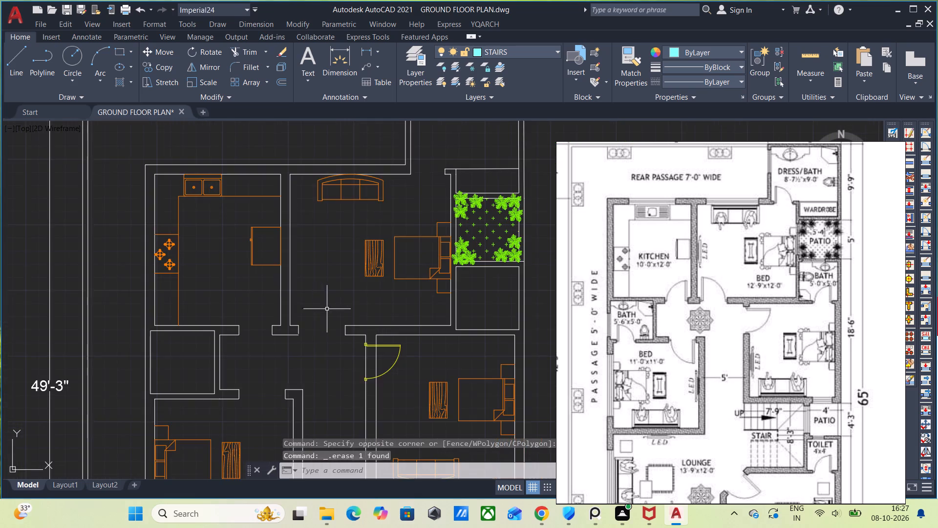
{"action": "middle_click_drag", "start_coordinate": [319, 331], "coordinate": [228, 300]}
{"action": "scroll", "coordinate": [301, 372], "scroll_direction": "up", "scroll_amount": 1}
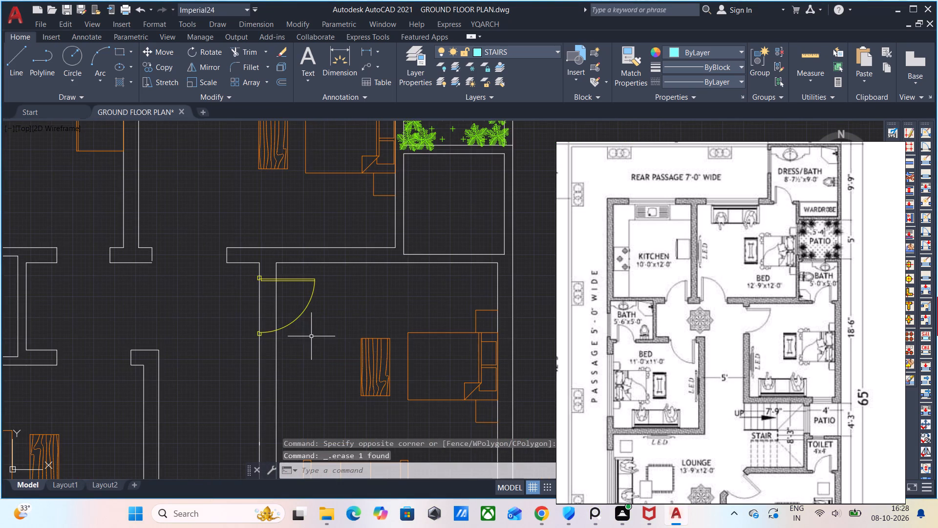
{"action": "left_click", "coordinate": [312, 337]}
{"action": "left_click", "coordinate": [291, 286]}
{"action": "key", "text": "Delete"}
Set the opening angle of the door block beside the plan to Open 90º.
{"action": "scroll", "coordinate": [317, 308], "scroll_direction": "down", "scroll_amount": 1}
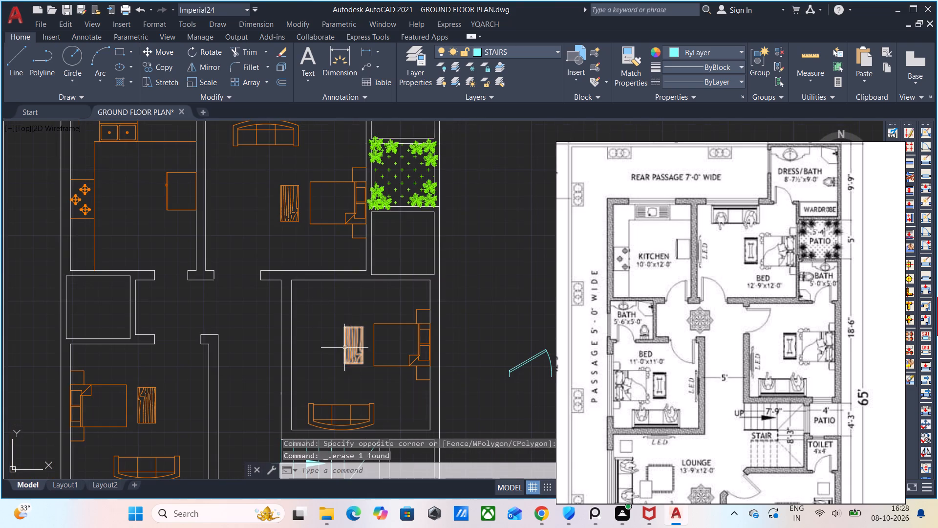
{"action": "left_click", "coordinate": [526, 365]}
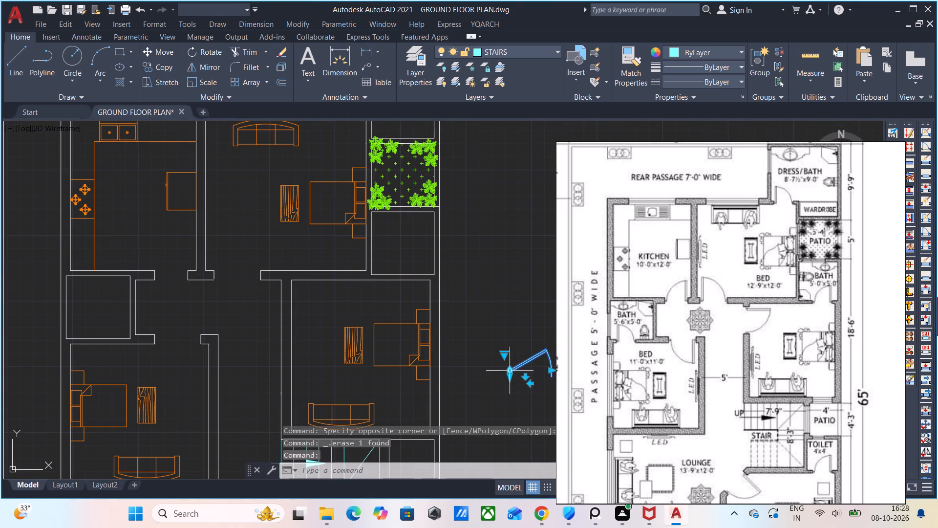
{"action": "left_click", "coordinate": [504, 359]}
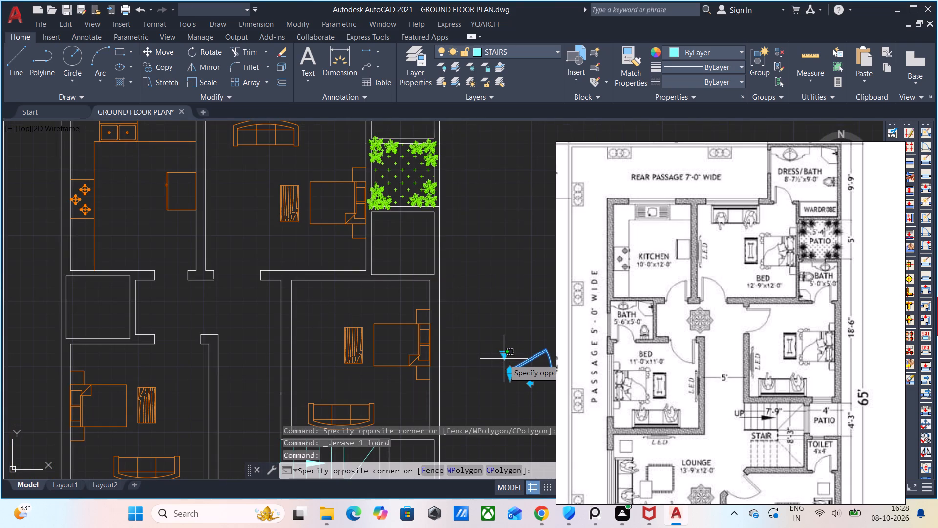
{"action": "left_click", "coordinate": [504, 354]}
{"action": "left_click", "coordinate": [504, 354]}
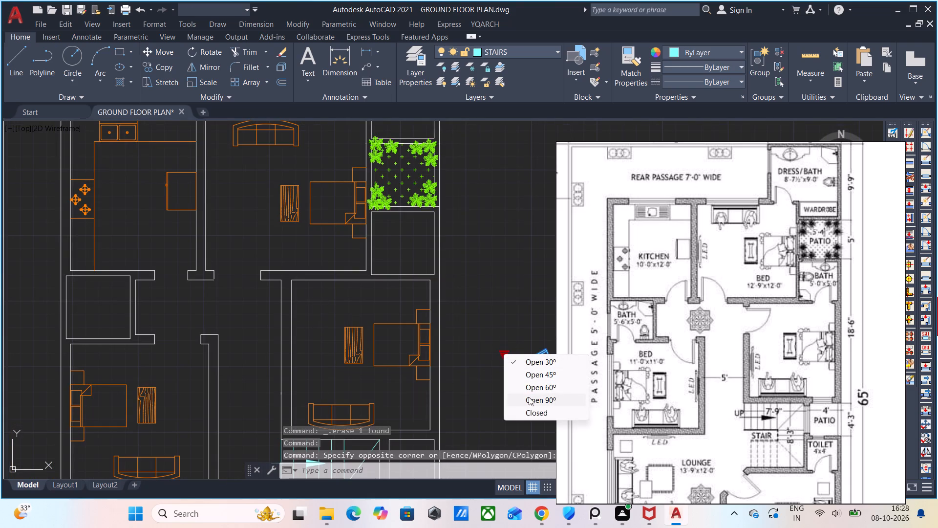
{"action": "left_click", "coordinate": [530, 398]}
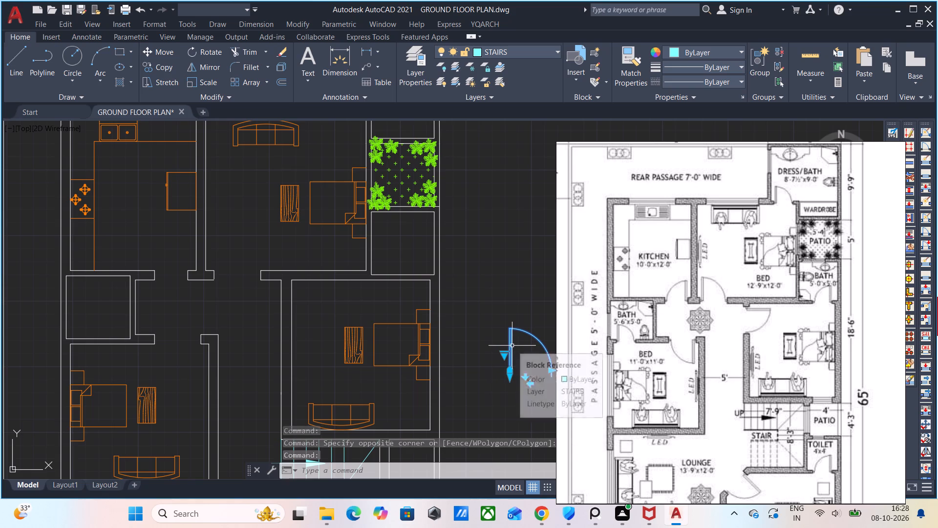
Move the door block by its lower hinge corner to the wall end at the entrance of the bedroom beside the kitchen.
{"action": "key", "text": "m"}
{"action": "key", "text": "Return"}
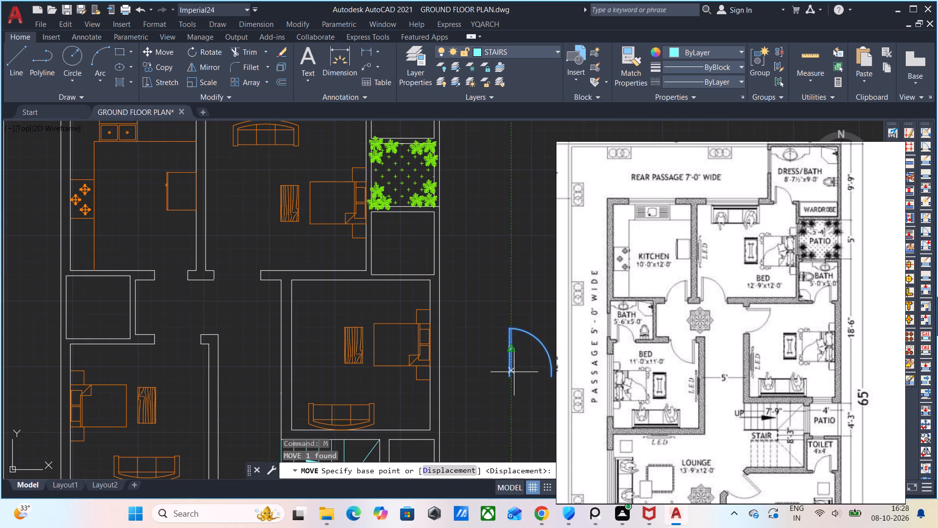
{"action": "left_click", "coordinate": [509, 377]}
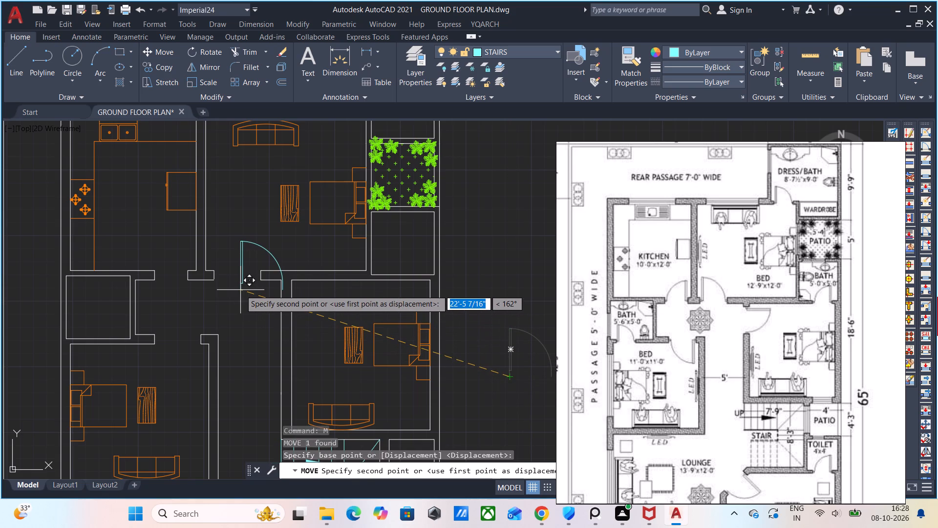
{"action": "scroll", "coordinate": [215, 274], "scroll_direction": "up", "scroll_amount": 2}
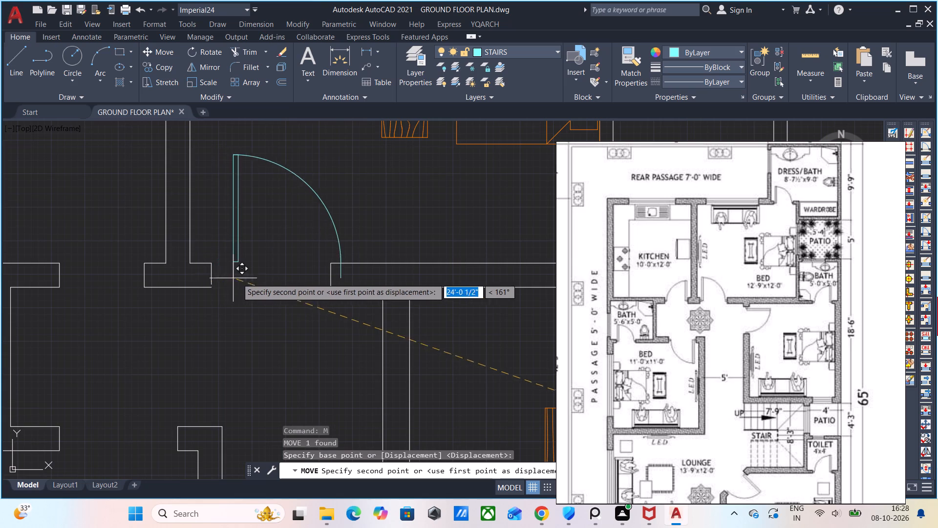
{"action": "left_click", "coordinate": [211, 274]}
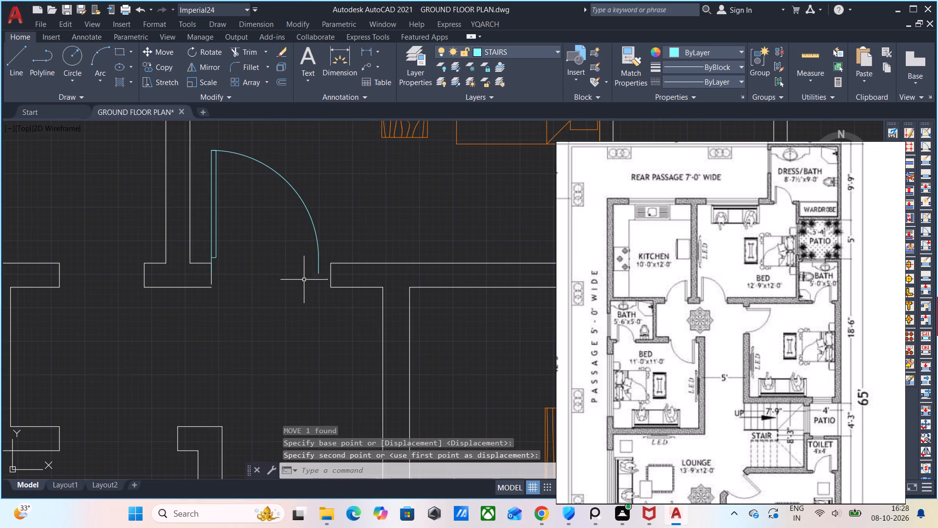
Extend the short wall end line below the door hinge to close the wall's lower corner.
{"action": "scroll", "coordinate": [231, 286], "scroll_direction": "up", "scroll_amount": 1}
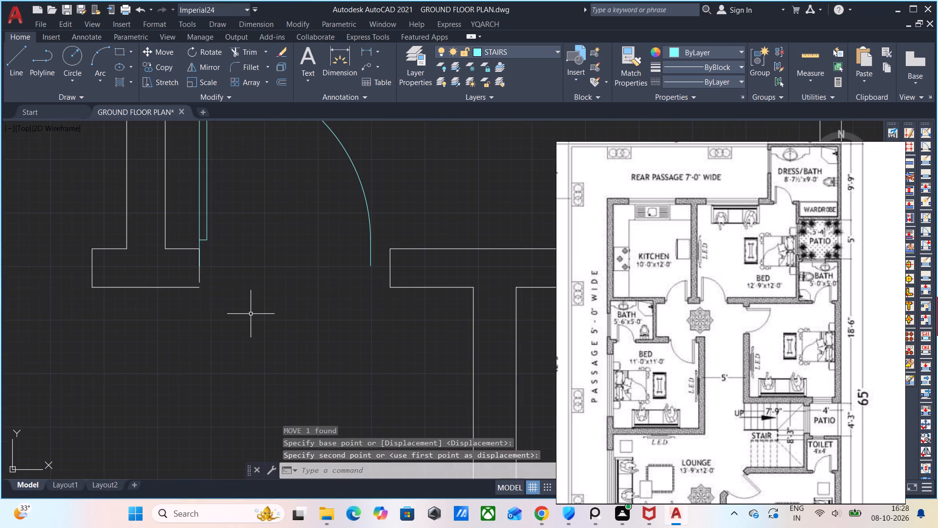
{"action": "type", "text": "EX"}
{"action": "key", "text": "Return"}
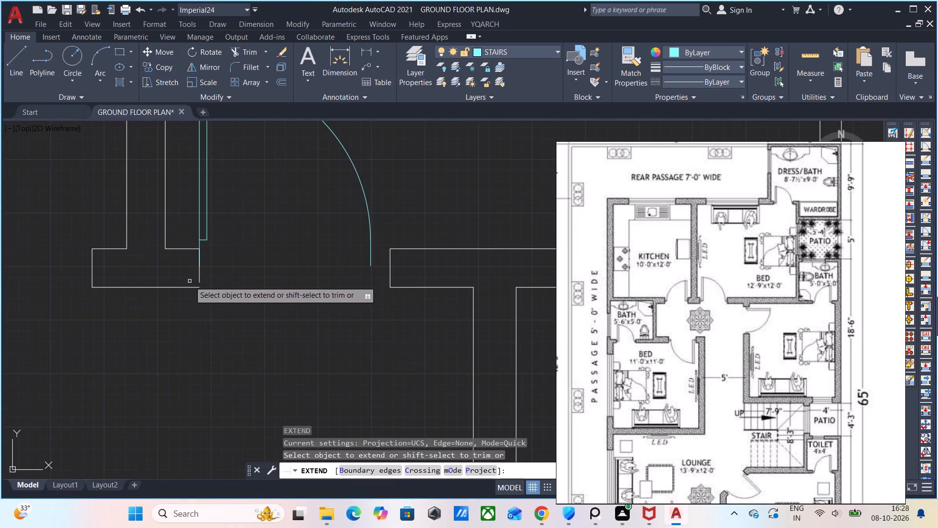
{"action": "left_click", "coordinate": [199, 280]}
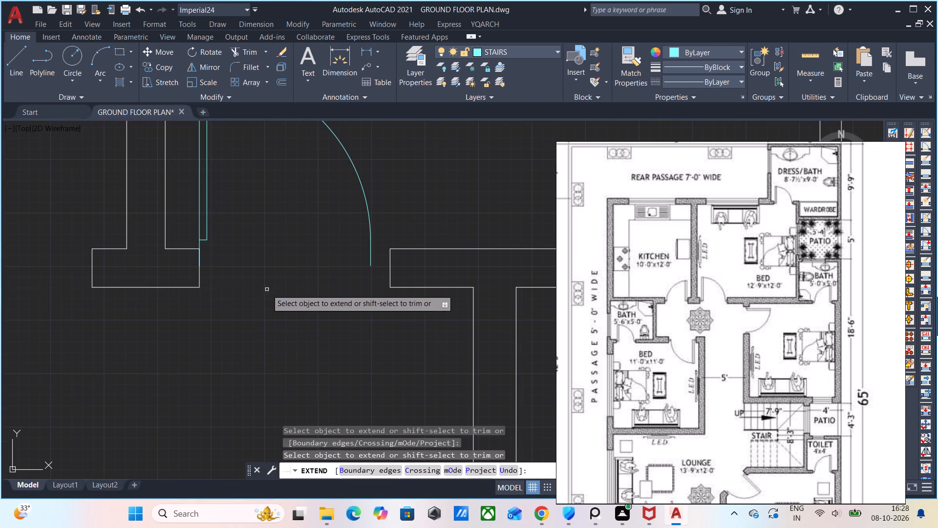
{"action": "key", "text": "Escape"}
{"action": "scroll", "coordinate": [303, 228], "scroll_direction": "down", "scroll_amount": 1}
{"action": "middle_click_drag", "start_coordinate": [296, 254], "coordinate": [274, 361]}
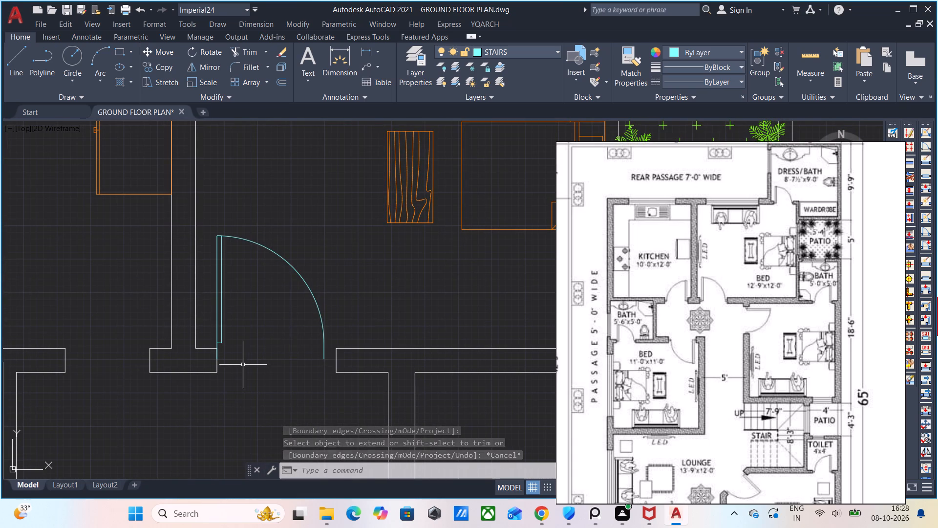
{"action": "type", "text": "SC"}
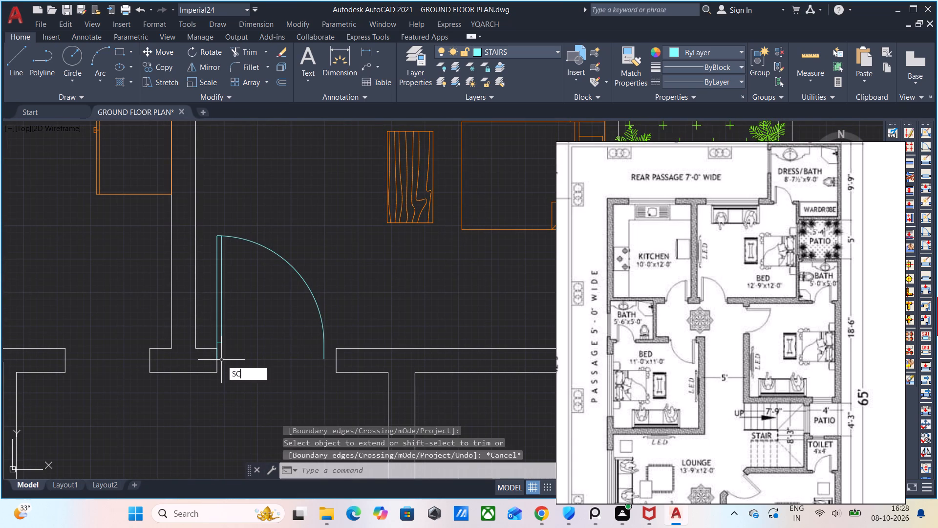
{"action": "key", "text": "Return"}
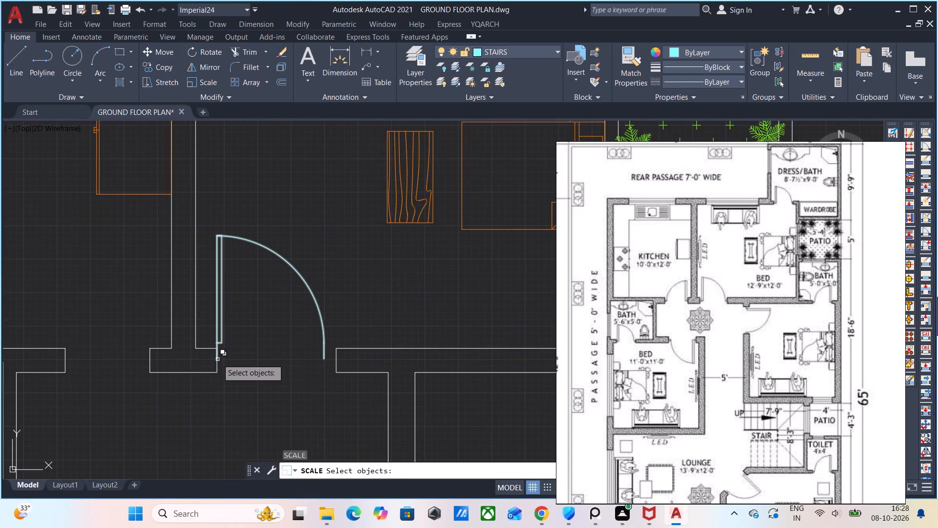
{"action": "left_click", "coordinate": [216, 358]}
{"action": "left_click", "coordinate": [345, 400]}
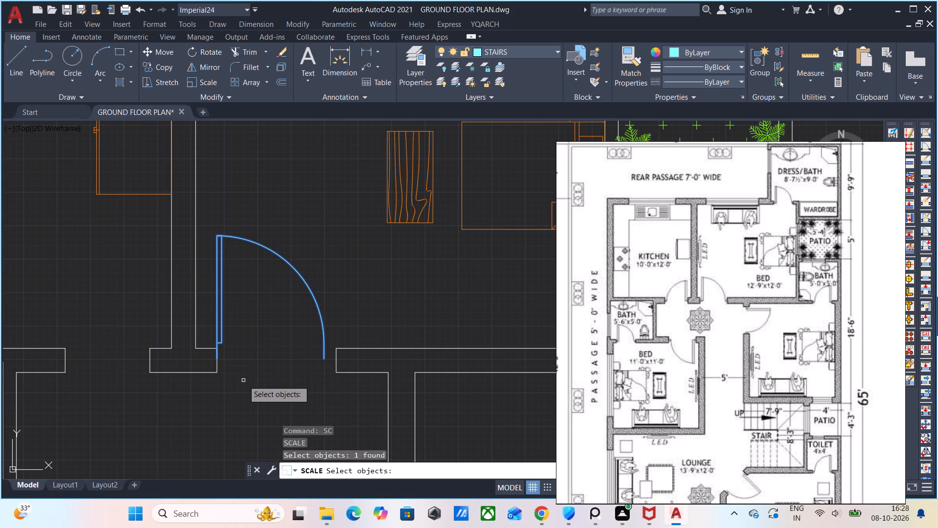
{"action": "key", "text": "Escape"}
Scale the door block beside the kitchen from its lower hinge corner by about 1 1/8 so its swing spans the opening.
{"action": "left_click", "coordinate": [221, 302]}
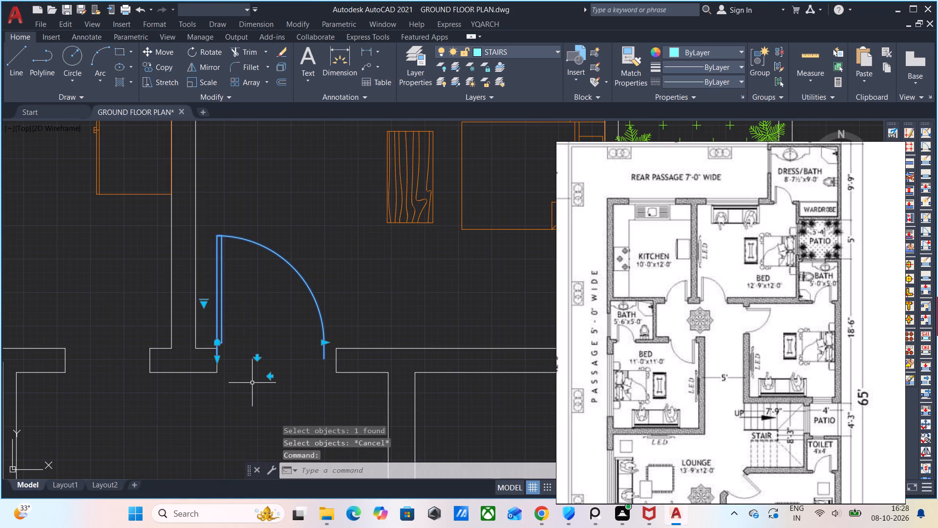
{"action": "type", "text": "SC"}
{"action": "key", "text": "Return"}
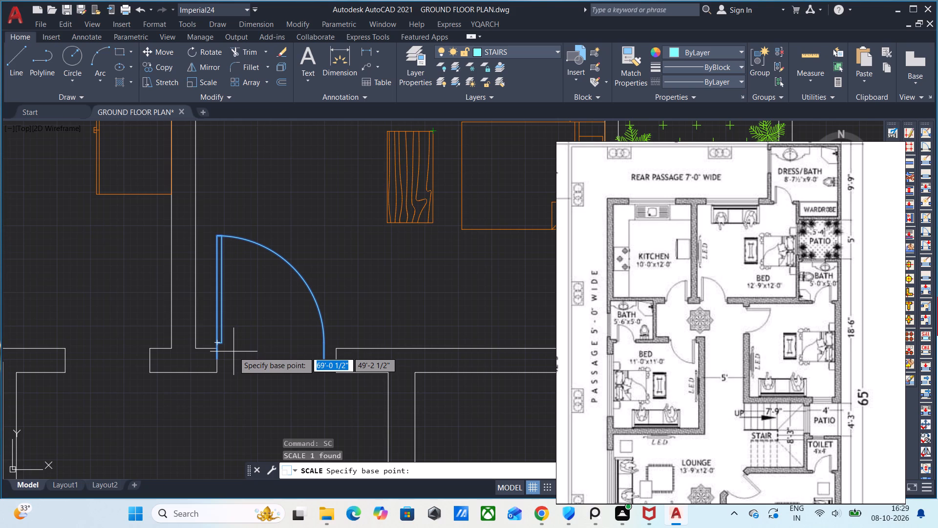
{"action": "scroll", "coordinate": [230, 349], "scroll_direction": "up", "scroll_amount": 1}
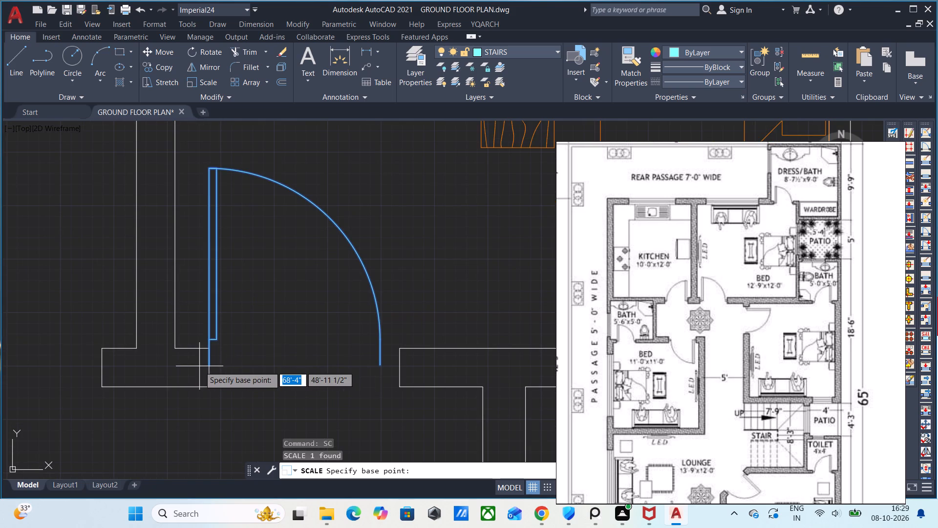
{"action": "left_click", "coordinate": [210, 364]}
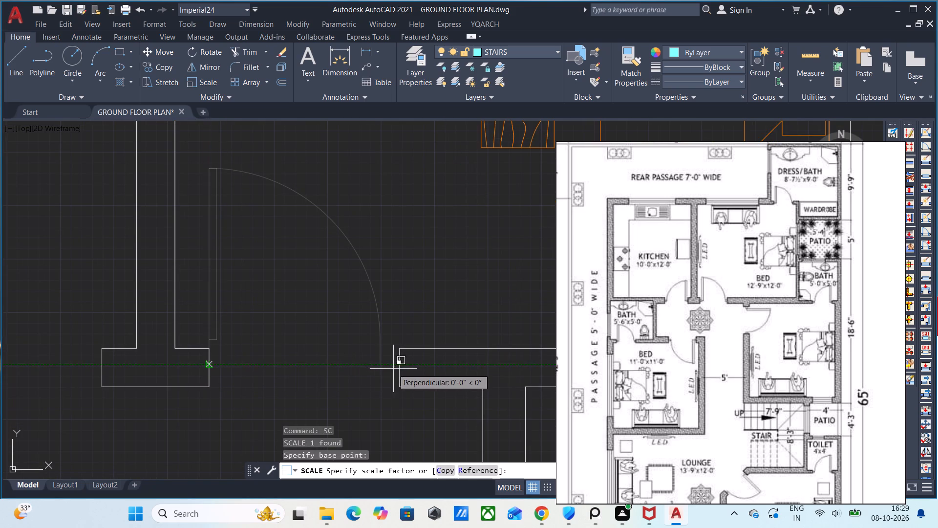
{"action": "left_click", "coordinate": [318, 353]}
Copy the scaled door block by its lower hinge corner onto the left wall of the bedroom above the stairs.
{"action": "scroll", "coordinate": [349, 308], "scroll_direction": "down", "scroll_amount": 3}
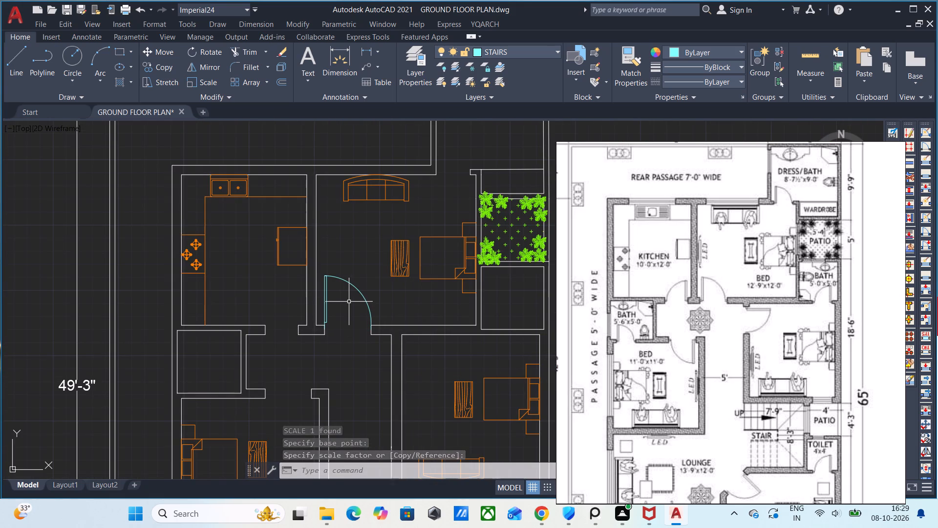
{"action": "left_click", "coordinate": [364, 300]}
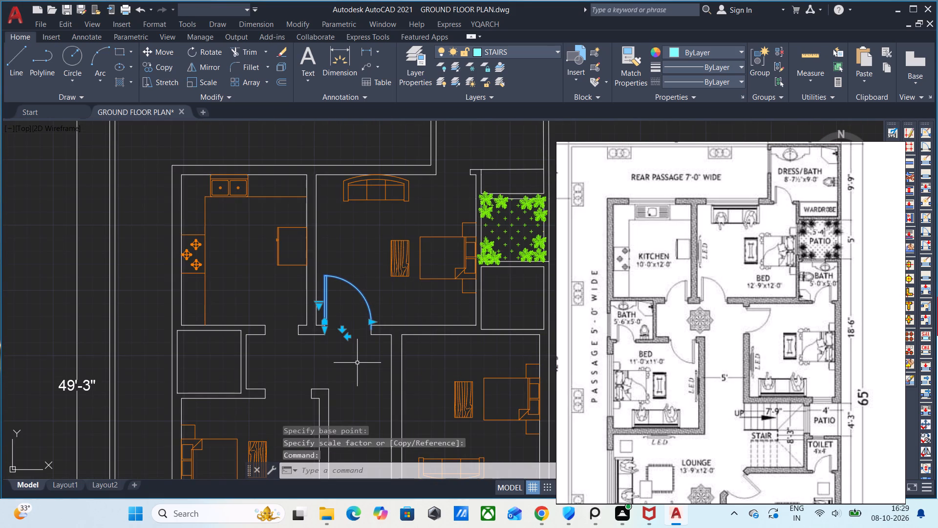
{"action": "key", "text": "c"}
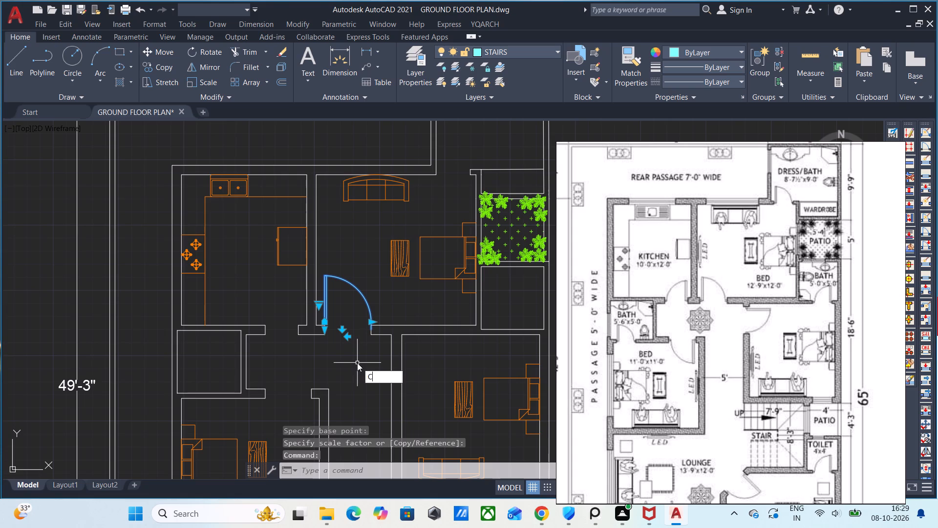
{"action": "key", "text": "o"}
{"action": "key", "text": "Return"}
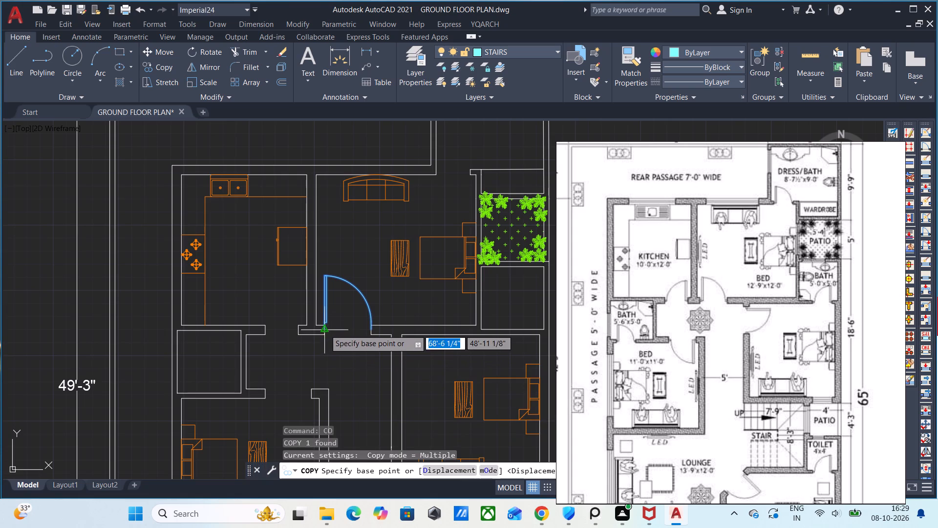
{"action": "left_click", "coordinate": [323, 329]}
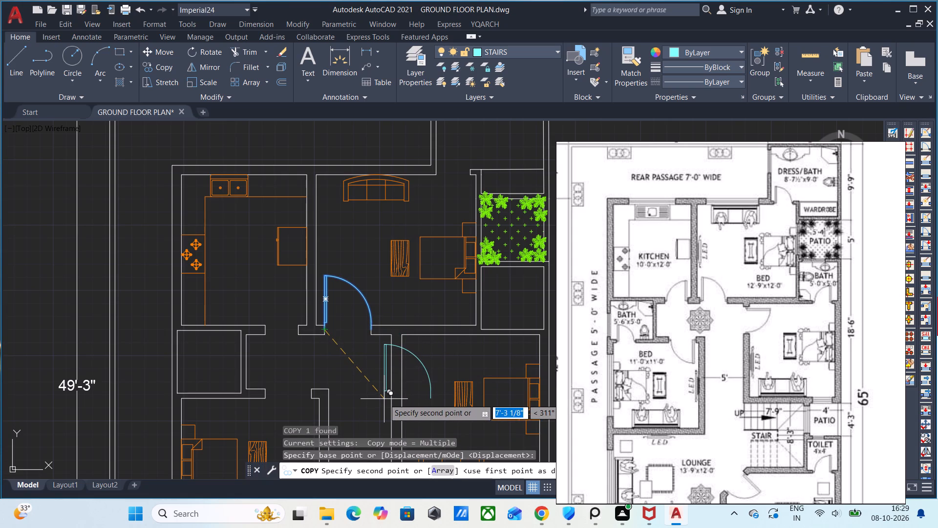
{"action": "left_click", "coordinate": [392, 400]}
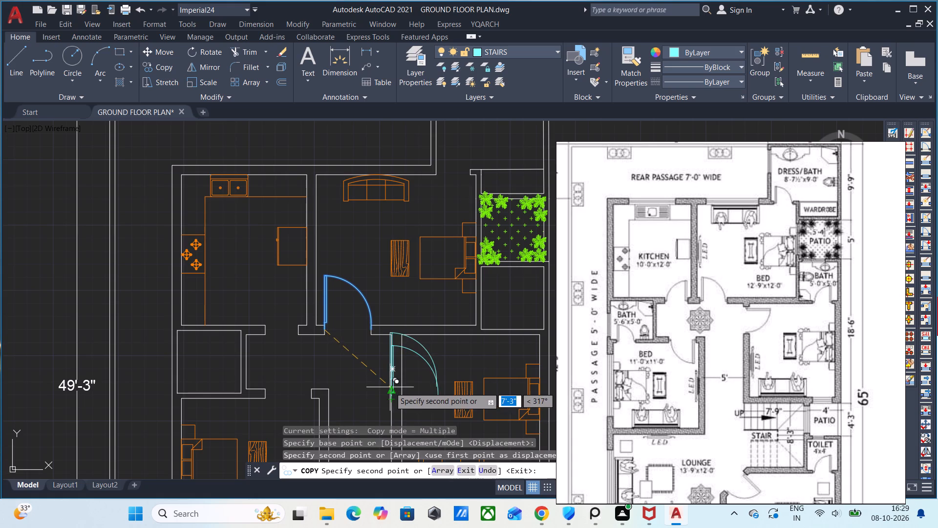
{"action": "key", "text": "Escape"}
Rotate the copied door block 90° about its lower hinge corner with Ortho on.
{"action": "left_click", "coordinate": [436, 375]}
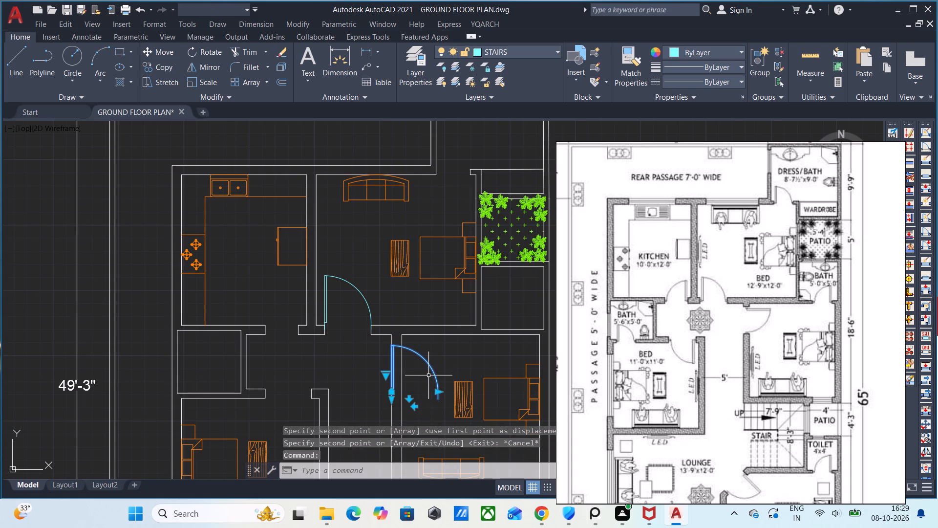
{"action": "key", "text": "r"}
{"action": "key", "text": "o"}
{"action": "key", "text": "Return"}
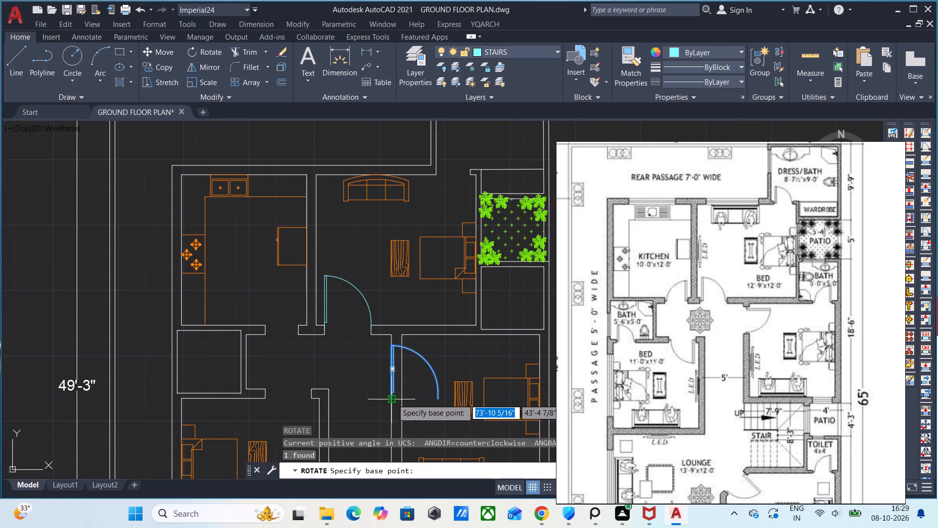
{"action": "left_click", "coordinate": [392, 399]}
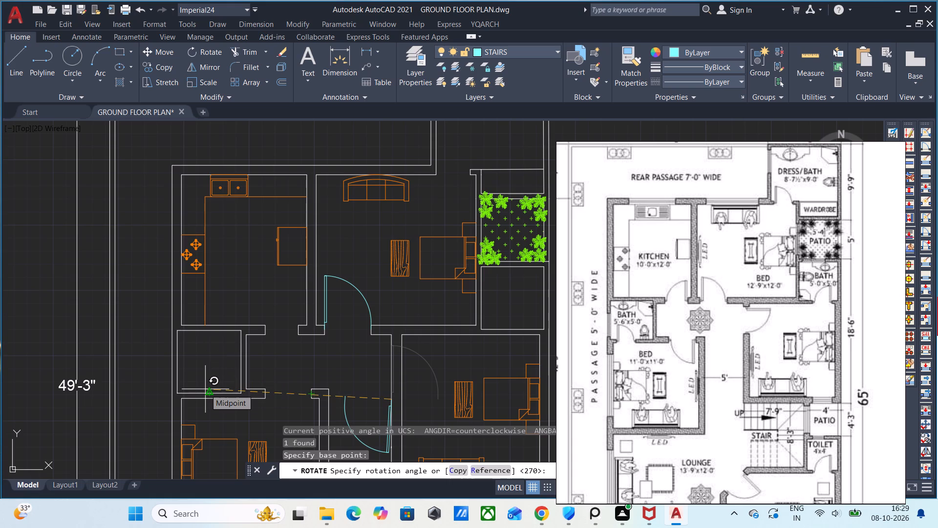
{"action": "key", "text": "F8"}
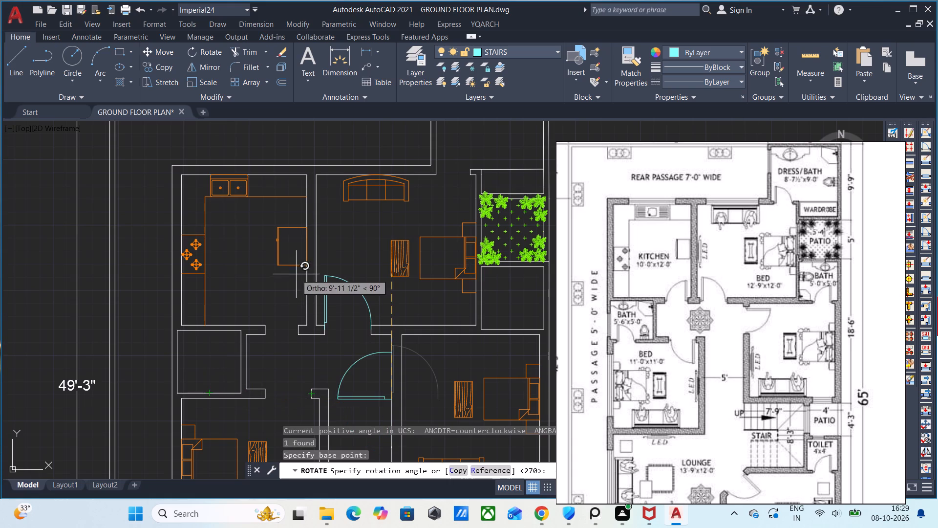
{"action": "left_click", "coordinate": [385, 385]}
Flip the copied door block both ways so it swings into the bedroom and is hinged at its upper end.
{"action": "left_click", "coordinate": [376, 398]}
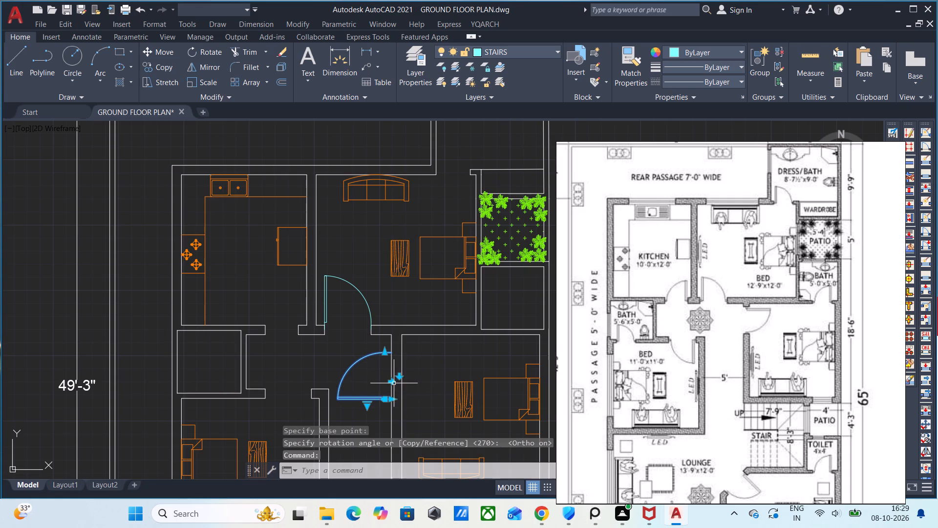
{"action": "left_click", "coordinate": [394, 383]}
{"action": "left_click", "coordinate": [390, 383]}
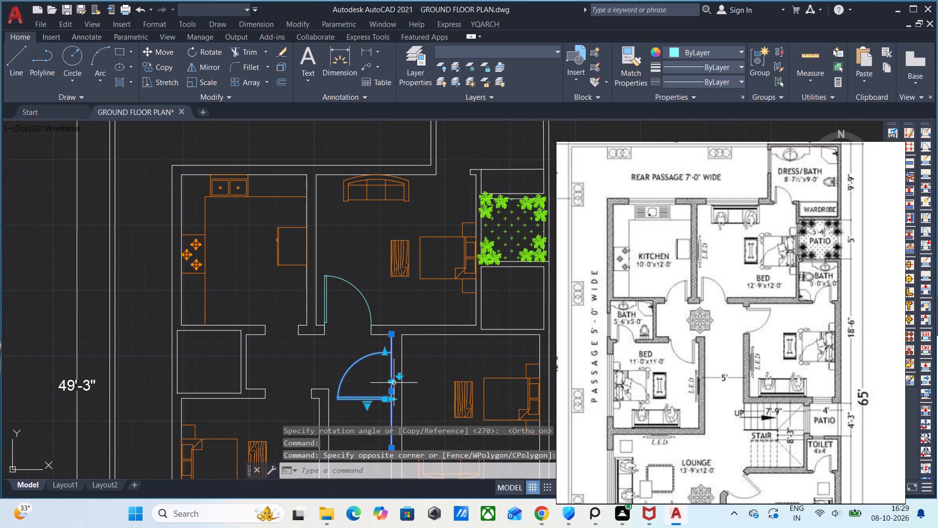
{"action": "scroll", "coordinate": [394, 383], "scroll_direction": "up", "scroll_amount": 3}
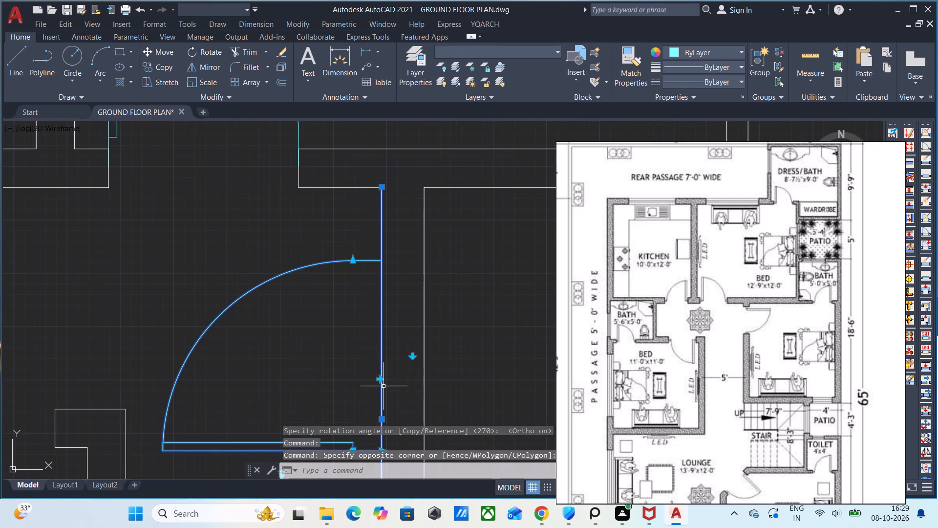
{"action": "left_click", "coordinate": [380, 378]}
{"action": "scroll", "coordinate": [428, 370], "scroll_direction": "down", "scroll_amount": 1}
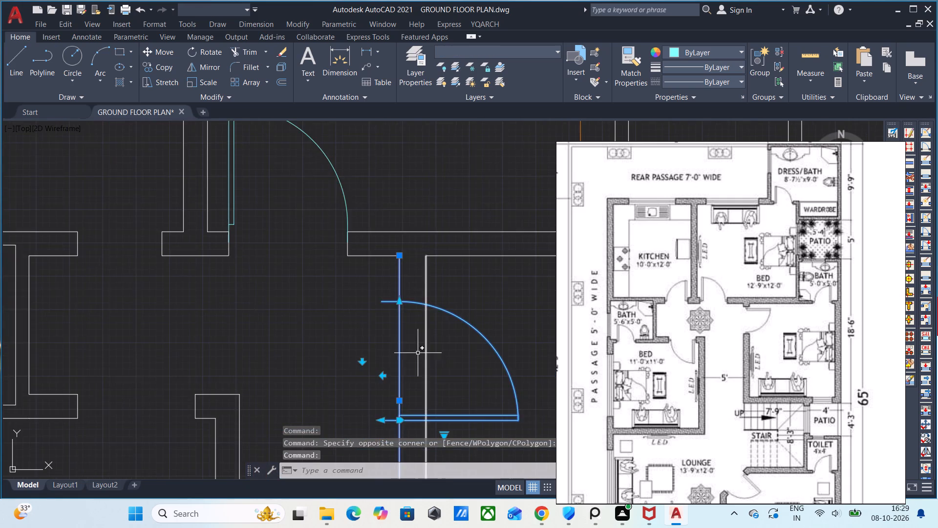
{"action": "scroll", "coordinate": [416, 348], "scroll_direction": "down", "scroll_amount": 1}
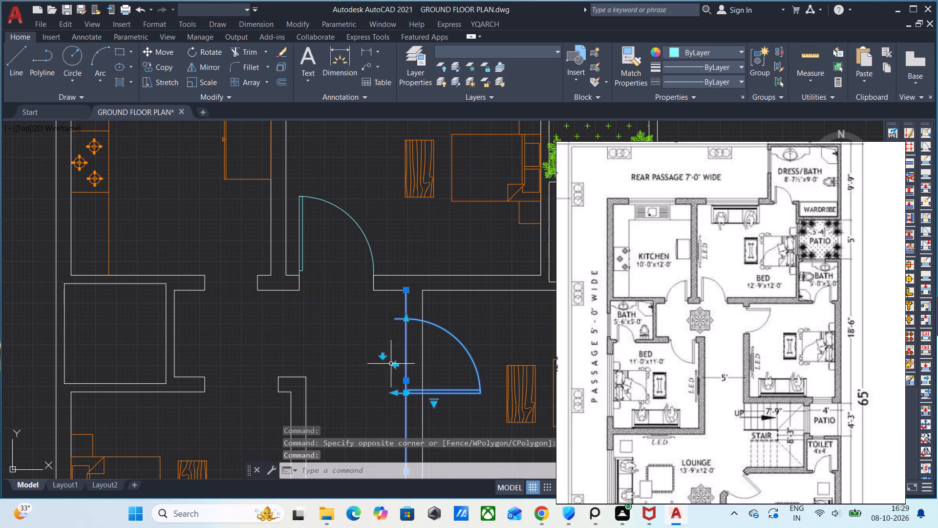
{"action": "left_click", "coordinate": [385, 356]}
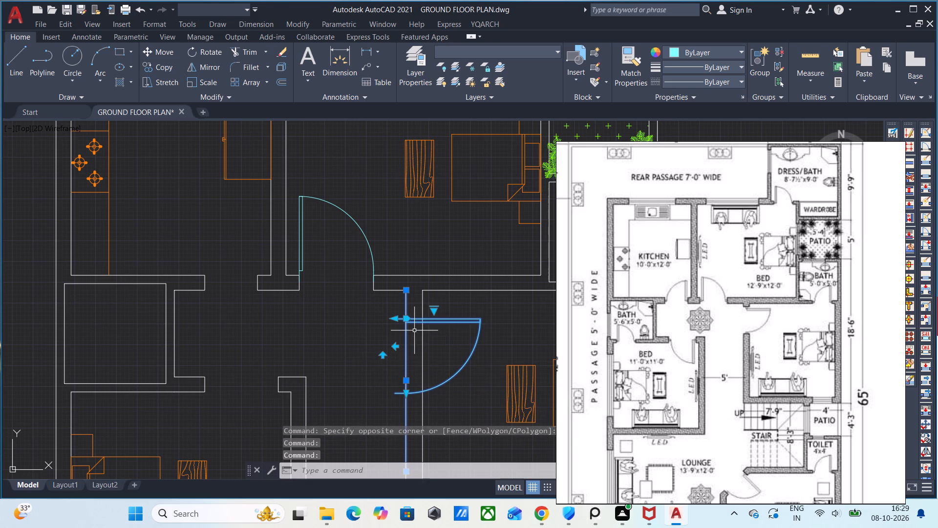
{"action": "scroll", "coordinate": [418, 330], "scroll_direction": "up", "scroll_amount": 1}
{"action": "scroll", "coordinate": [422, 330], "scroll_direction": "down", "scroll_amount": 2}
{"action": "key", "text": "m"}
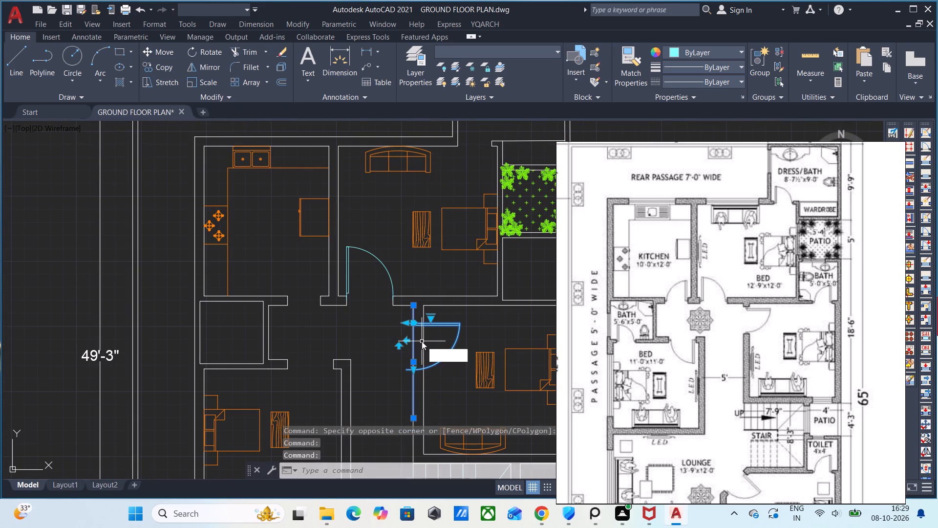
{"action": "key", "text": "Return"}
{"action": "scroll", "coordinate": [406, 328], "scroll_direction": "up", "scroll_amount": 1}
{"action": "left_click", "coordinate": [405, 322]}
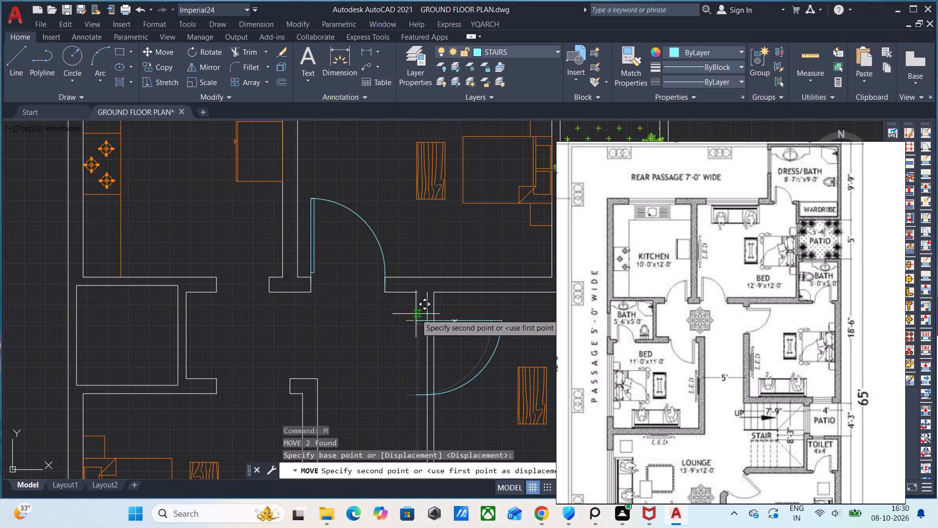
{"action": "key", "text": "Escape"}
Move the flipped door block horizontally towards the bedroom so its hinge end sits within the left wall's thickness.
{"action": "left_click", "coordinate": [428, 322]}
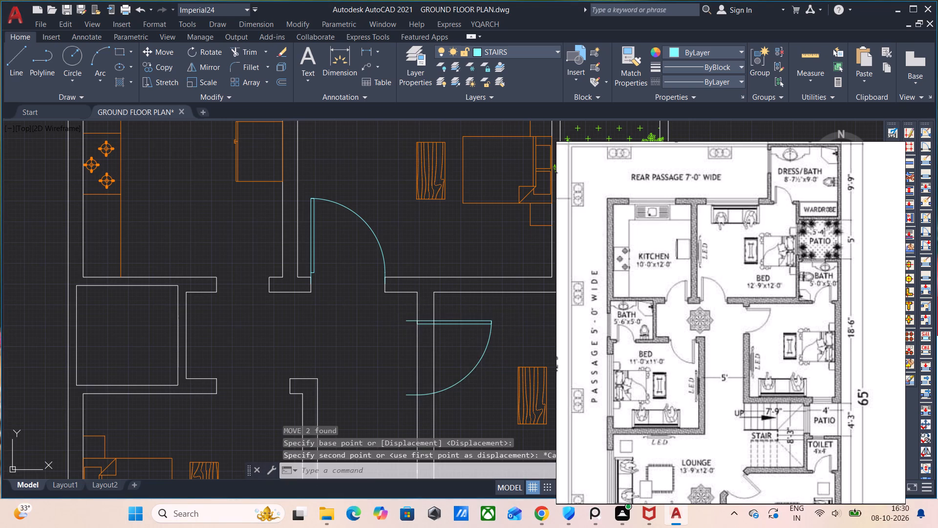
{"action": "key", "text": "m"}
{"action": "key", "text": "Return"}
{"action": "scroll", "coordinate": [405, 330], "scroll_direction": "up", "scroll_amount": 2}
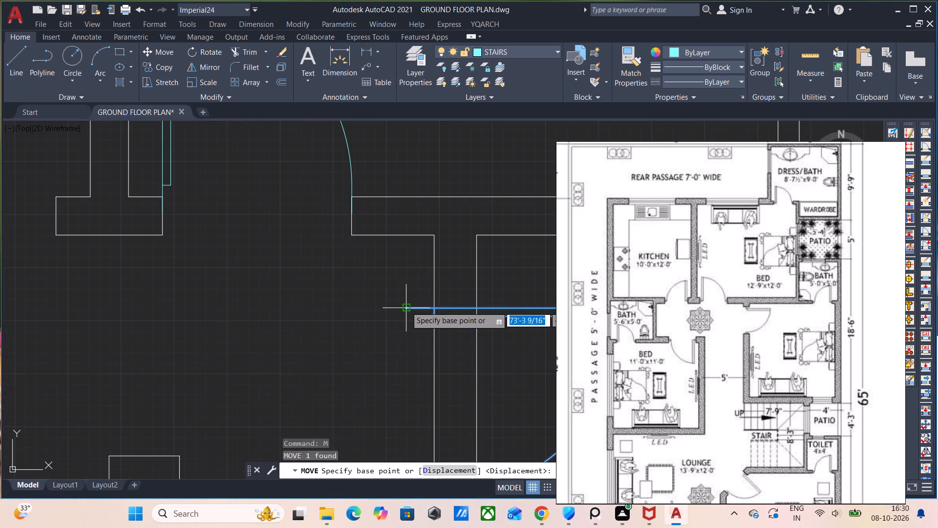
{"action": "left_click", "coordinate": [406, 307]}
{"action": "left_click", "coordinate": [453, 294]}
Move the door block straight up about 8 inches along the left wall, towards the bedroom's upper corner.
{"action": "scroll", "coordinate": [463, 314], "scroll_direction": "down", "scroll_amount": 3}
{"action": "middle_click_drag", "start_coordinate": [487, 369], "coordinate": [405, 373]}
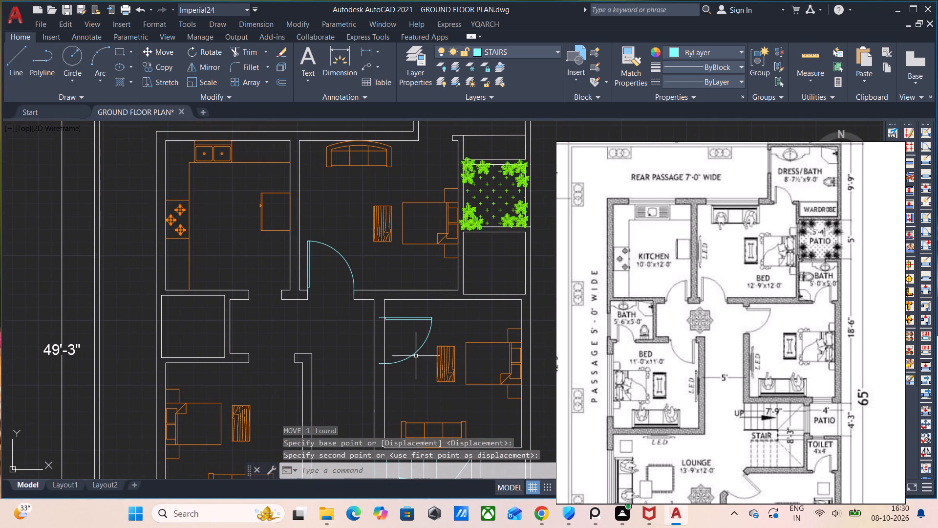
{"action": "scroll", "coordinate": [388, 324], "scroll_direction": "up", "scroll_amount": 1}
{"action": "left_click", "coordinate": [378, 313]}
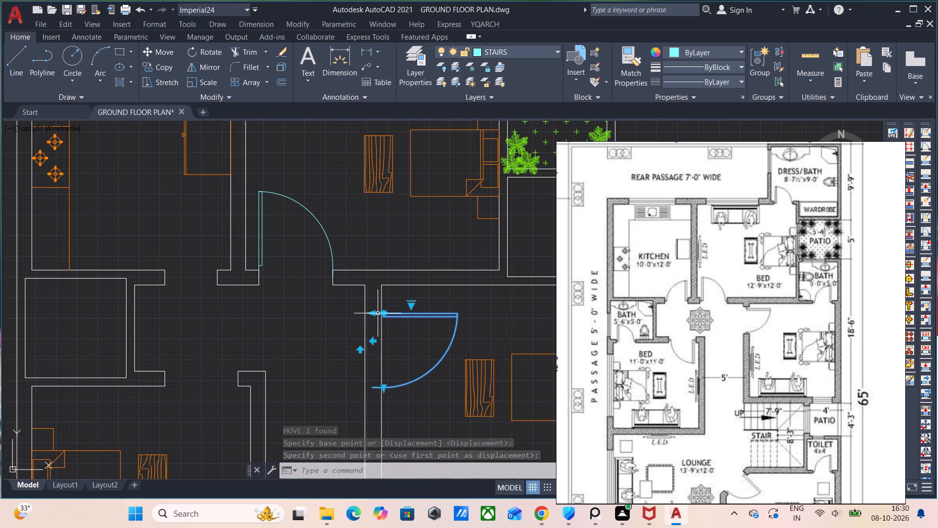
{"action": "key", "text": "m"}
{"action": "key", "text": "Return"}
{"action": "scroll", "coordinate": [371, 319], "scroll_direction": "up", "scroll_amount": 2}
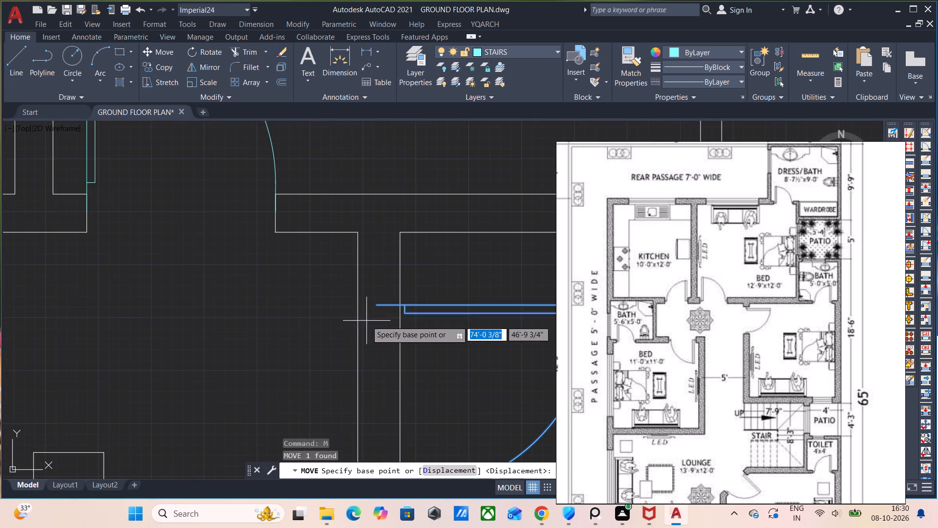
{"action": "left_click", "coordinate": [379, 306]}
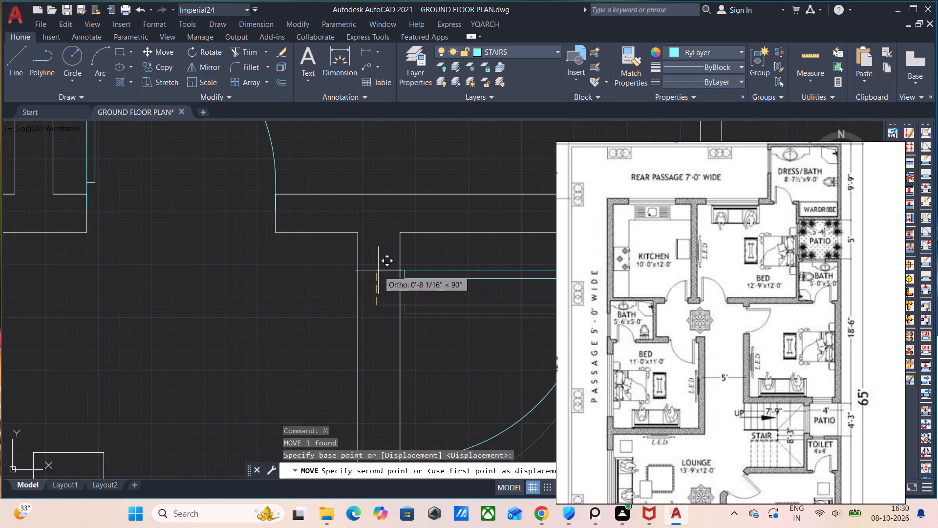
{"action": "left_click", "coordinate": [378, 270]}
Move the bed, its side tables and the wooden table straight down a short distance in the bedroom above the stairs.
{"action": "scroll", "coordinate": [392, 317], "scroll_direction": "down", "scroll_amount": 3}
{"action": "middle_click_drag", "start_coordinate": [407, 364], "coordinate": [316, 320]}
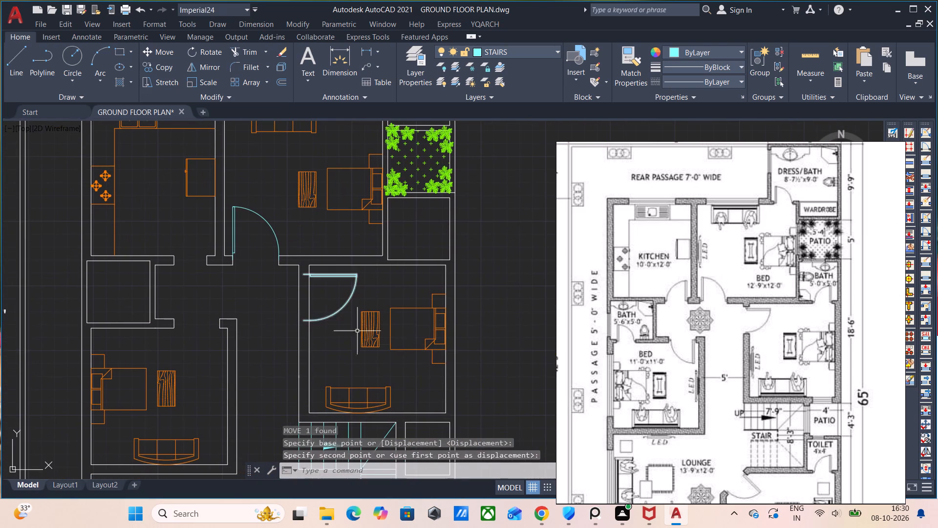
{"action": "left_click", "coordinate": [437, 377]}
{"action": "left_click", "coordinate": [368, 288]}
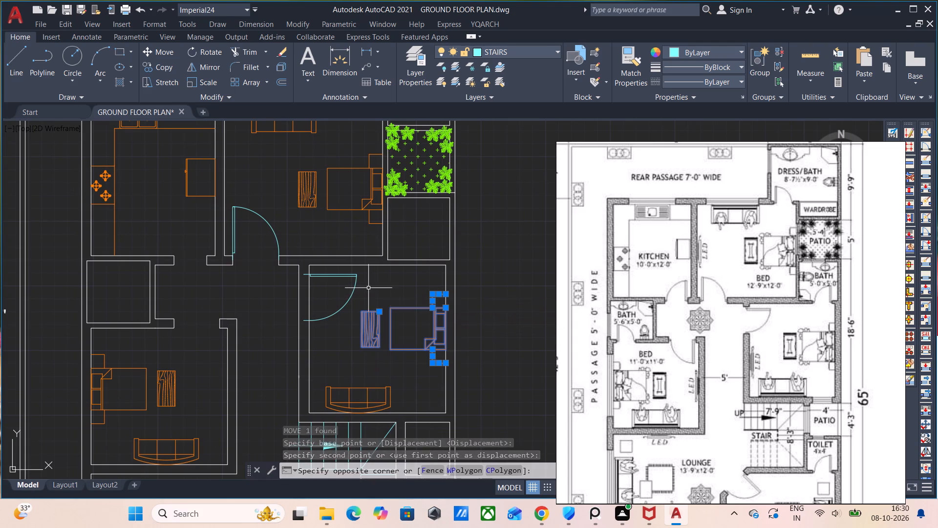
{"action": "key", "text": "m"}
{"action": "key", "text": "Return"}
{"action": "scroll", "coordinate": [448, 374], "scroll_direction": "up", "scroll_amount": 1}
{"action": "left_click", "coordinate": [446, 355]}
{"action": "left_click", "coordinate": [445, 384]}
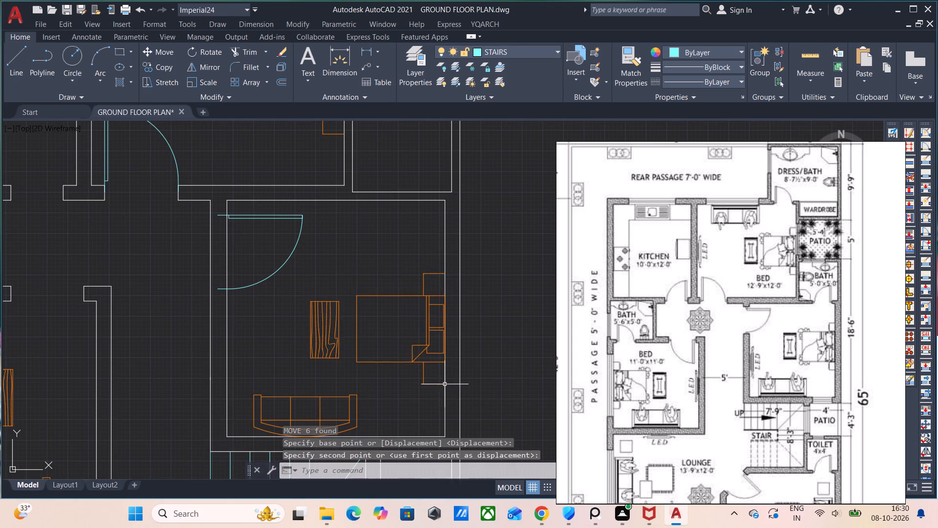
Mirror the upper bedroom's door across the wall it shares with the kitchen, keeping the original, to make a kitchen door.
{"action": "scroll", "coordinate": [375, 304], "scroll_direction": "down", "scroll_amount": 2}
{"action": "middle_click_drag", "start_coordinate": [323, 360], "coordinate": [416, 365]}
{"action": "scroll", "coordinate": [352, 278], "scroll_direction": "up", "scroll_amount": 1}
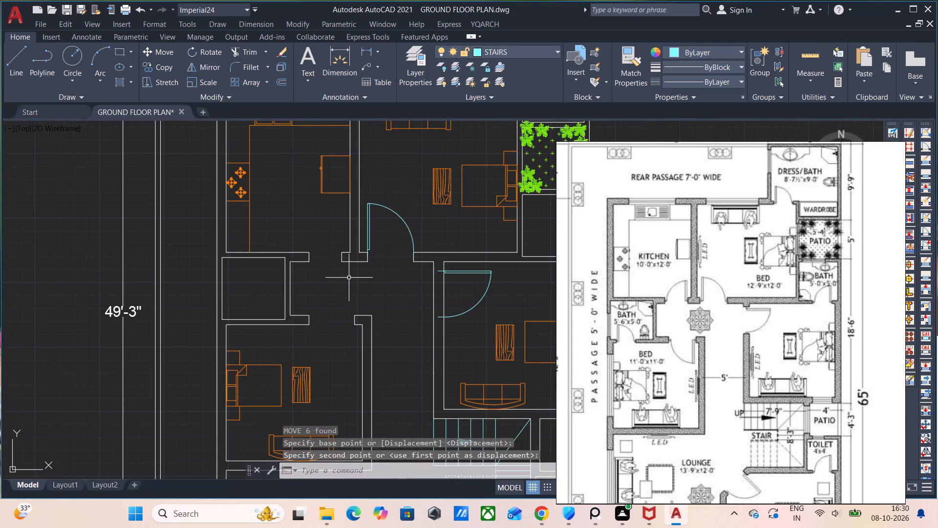
{"action": "middle_click_drag", "start_coordinate": [350, 292], "coordinate": [351, 280]}
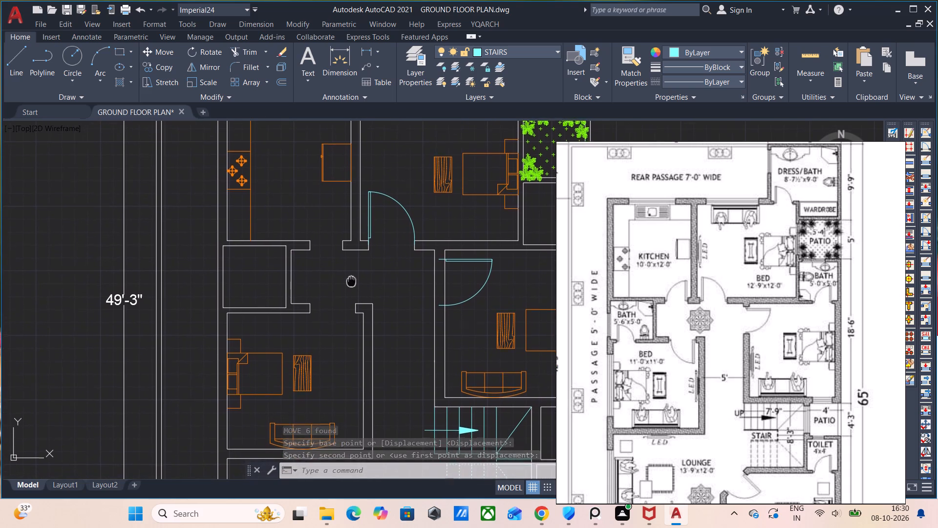
{"action": "middle_click_drag", "start_coordinate": [351, 280], "coordinate": [354, 276]}
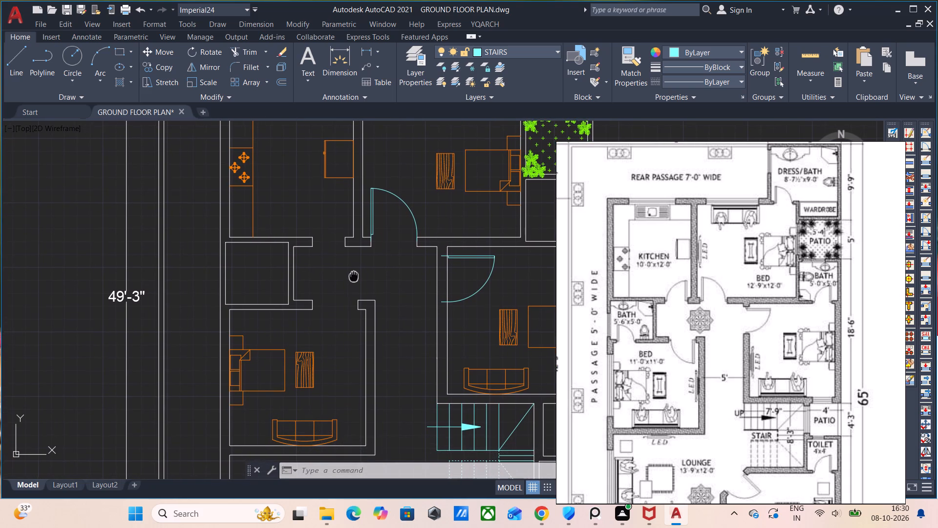
{"action": "middle_click_drag", "start_coordinate": [354, 276], "coordinate": [352, 275]}
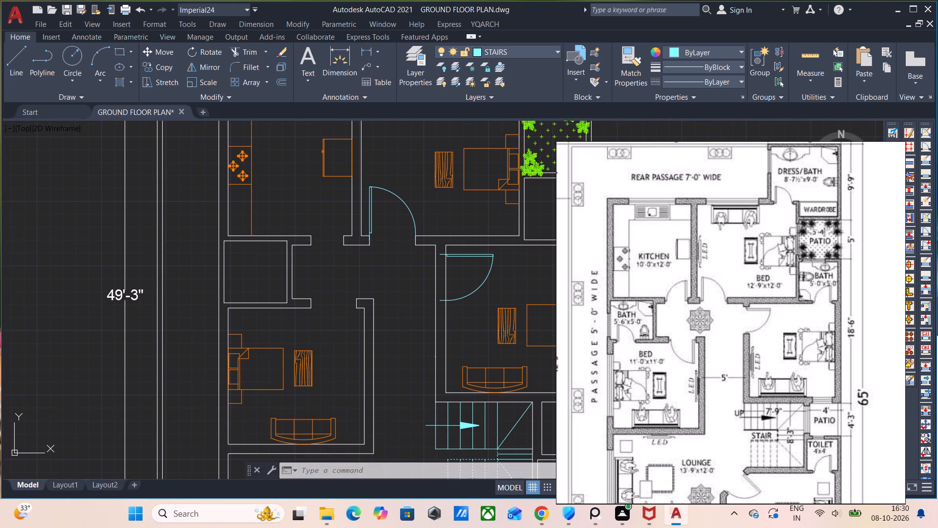
{"action": "left_click", "coordinate": [396, 196]}
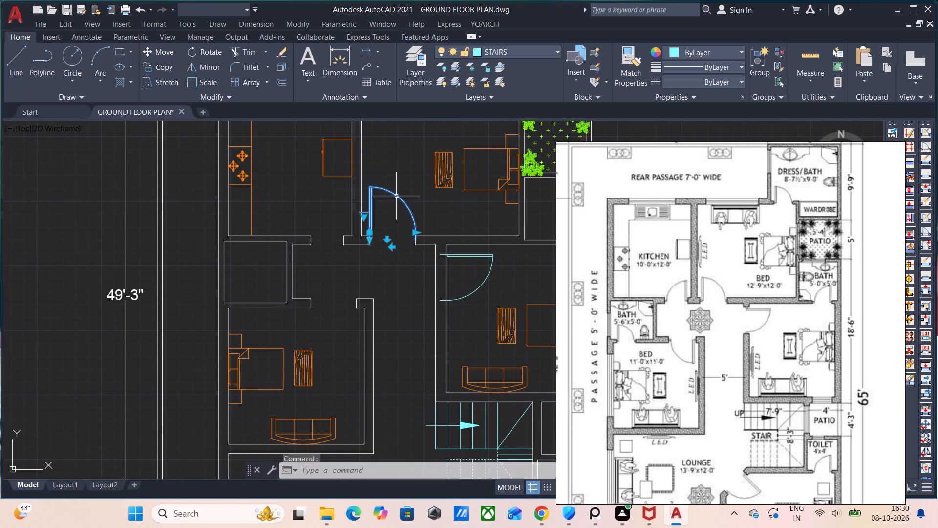
{"action": "key", "text": "b"}
{"action": "key", "text": "BackSpace"}
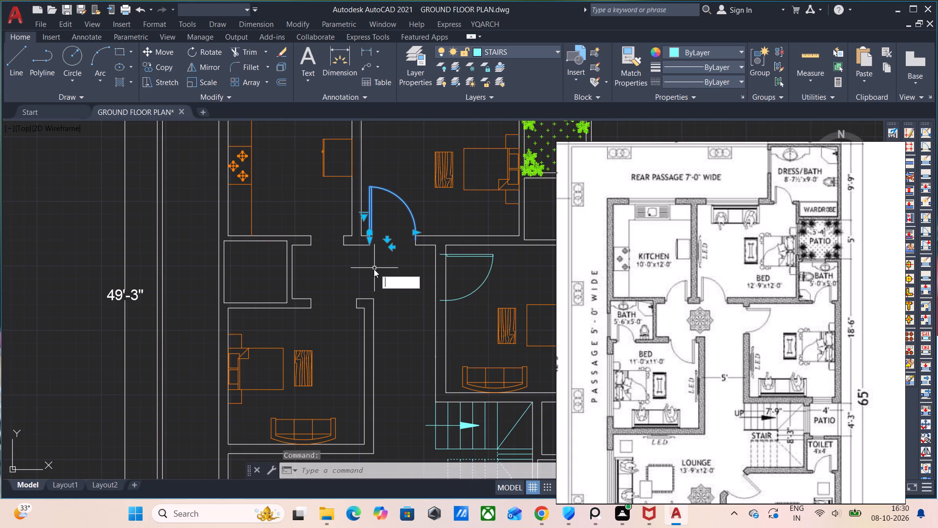
{"action": "type", "text": "MI"}
{"action": "key", "text": "Return"}
{"action": "scroll", "coordinate": [362, 268], "scroll_direction": "up", "scroll_amount": 1}
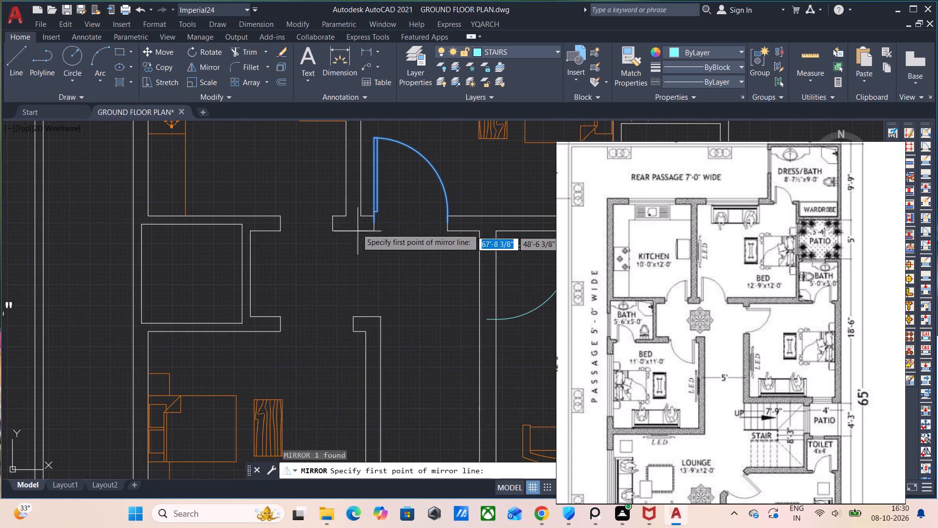
{"action": "left_click", "coordinate": [353, 231]}
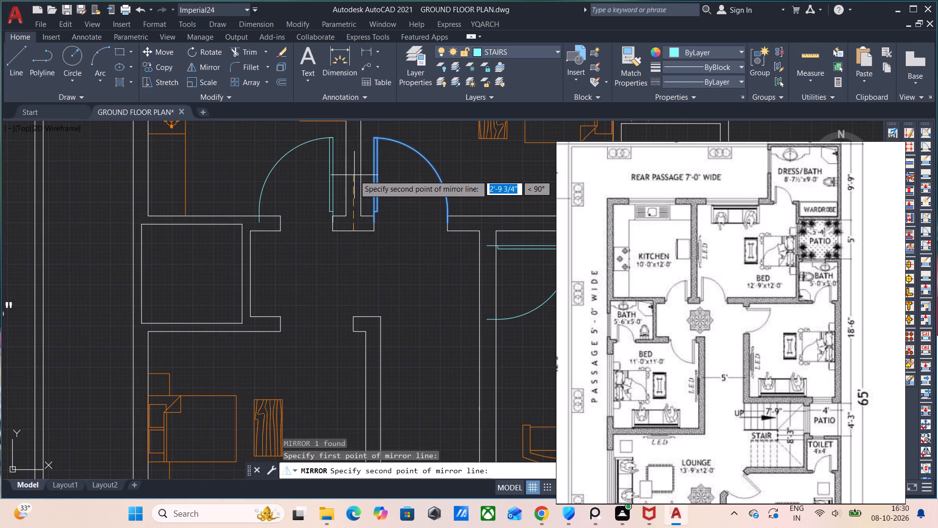
{"action": "key", "text": "F8"}
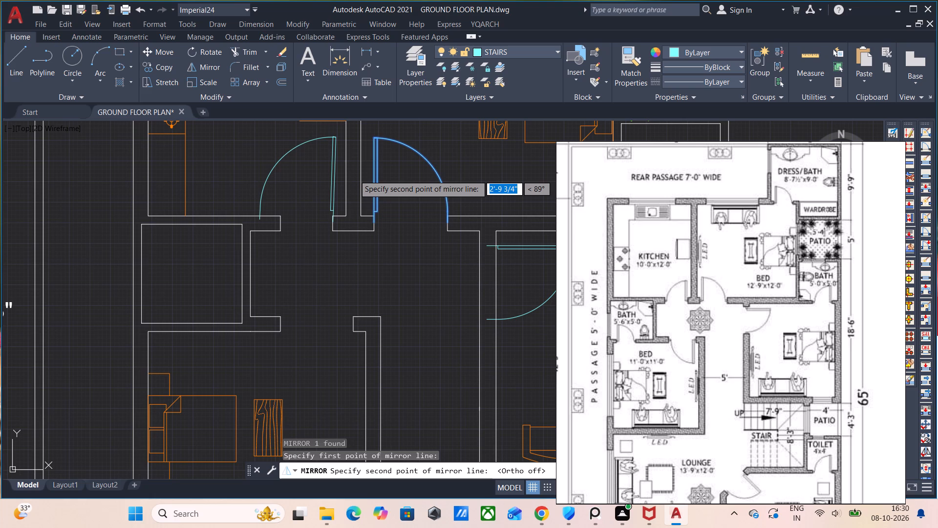
{"action": "left_click", "coordinate": [354, 160]}
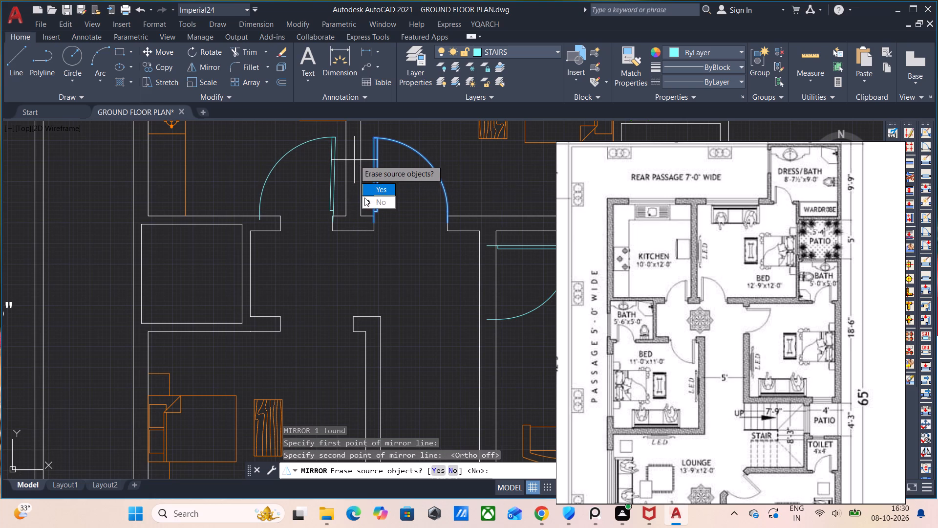
{"action": "left_click_drag", "start_coordinate": [373, 199], "coordinate": [354, 160]}
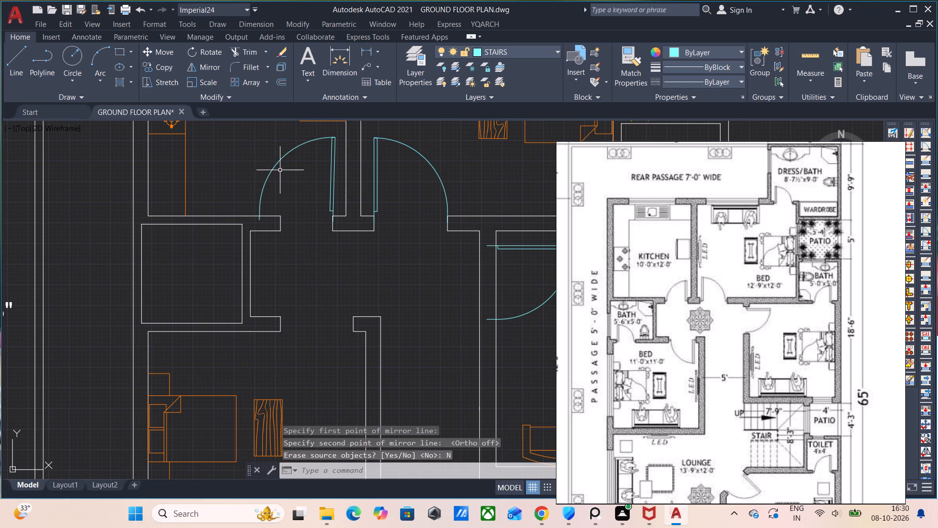
Scale the mirrored kitchen door down from its hinge end so its swing spans exactly the kitchen opening.
{"action": "left_click", "coordinate": [276, 167]}
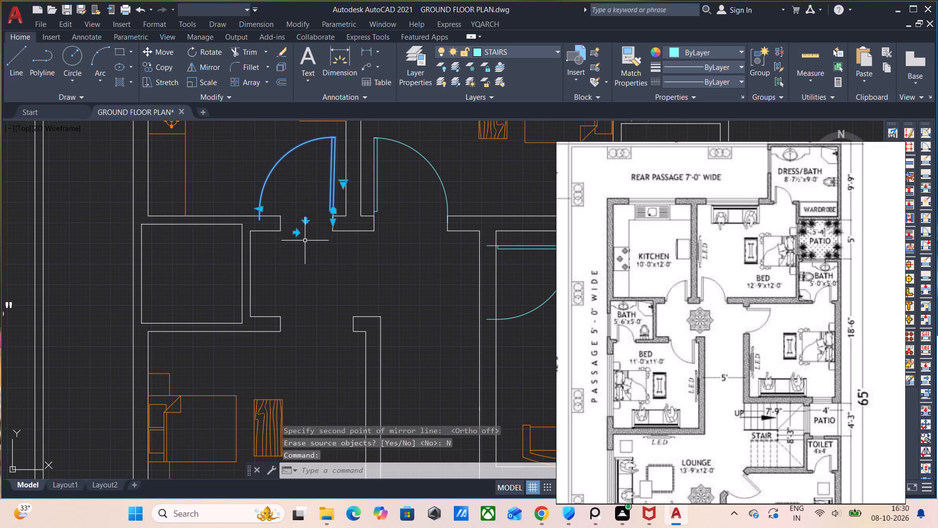
{"action": "type", "text": "SC"}
{"action": "key", "text": "Return"}
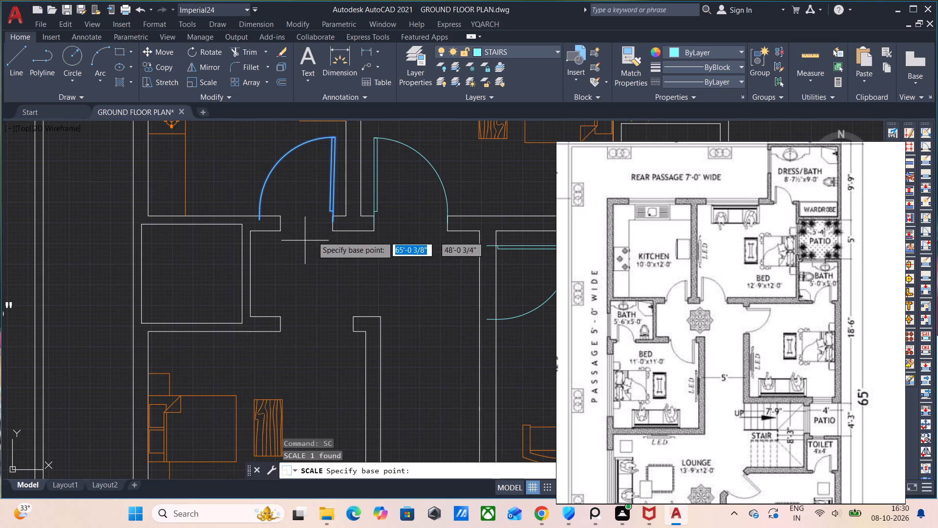
{"action": "left_click", "coordinate": [333, 222]}
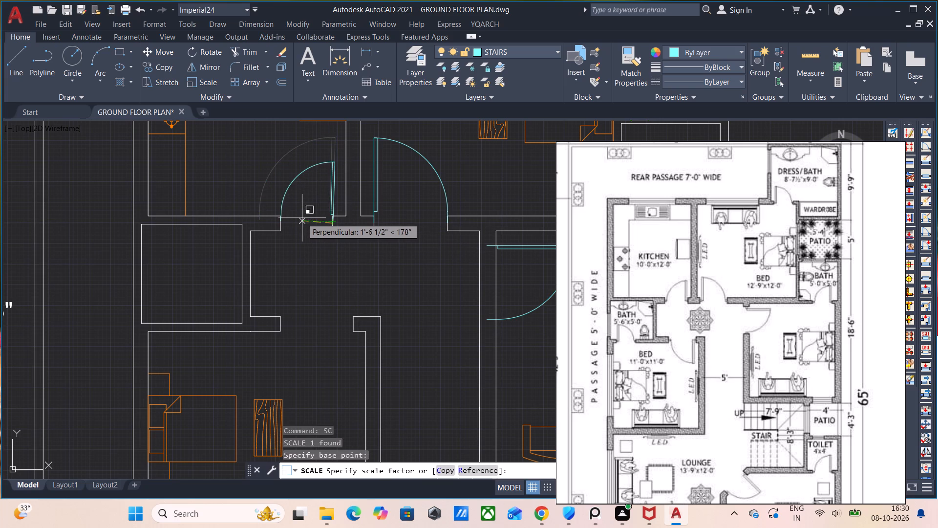
{"action": "left_click", "coordinate": [302, 218]}
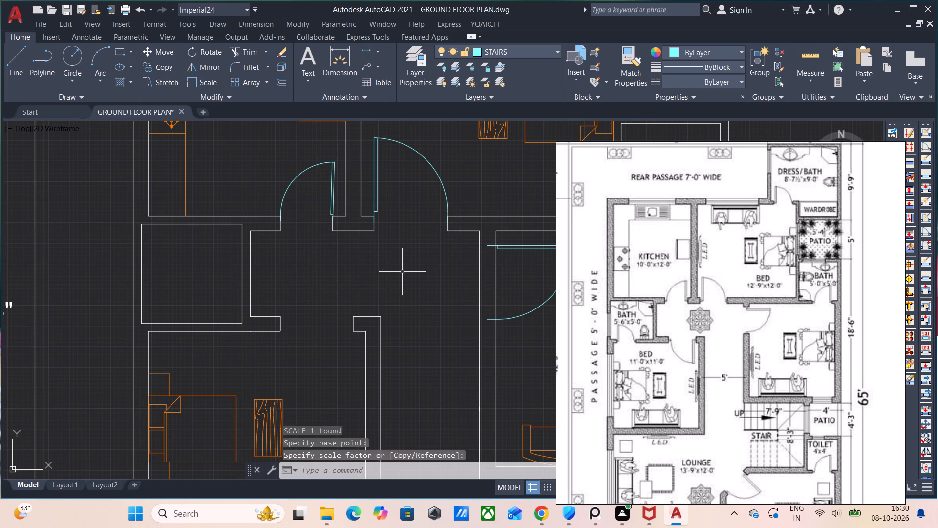
Mirror the kitchen door about a horizontal axis through the lobby into the left bedroom's opening, keeping the original.
{"action": "scroll", "coordinate": [406, 318], "scroll_direction": "down", "scroll_amount": 1}
{"action": "middle_click_drag", "start_coordinate": [409, 325], "coordinate": [384, 295]}
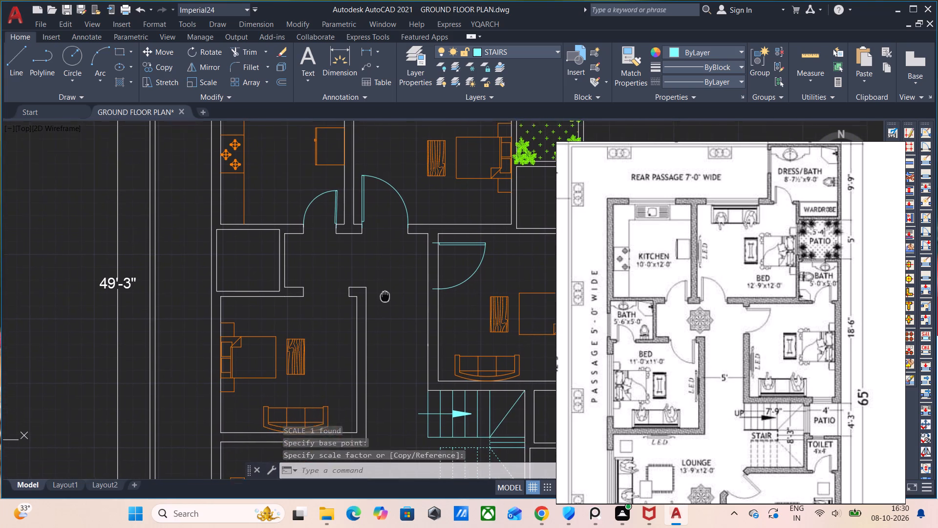
{"action": "middle_click_drag", "start_coordinate": [384, 295], "coordinate": [383, 289]}
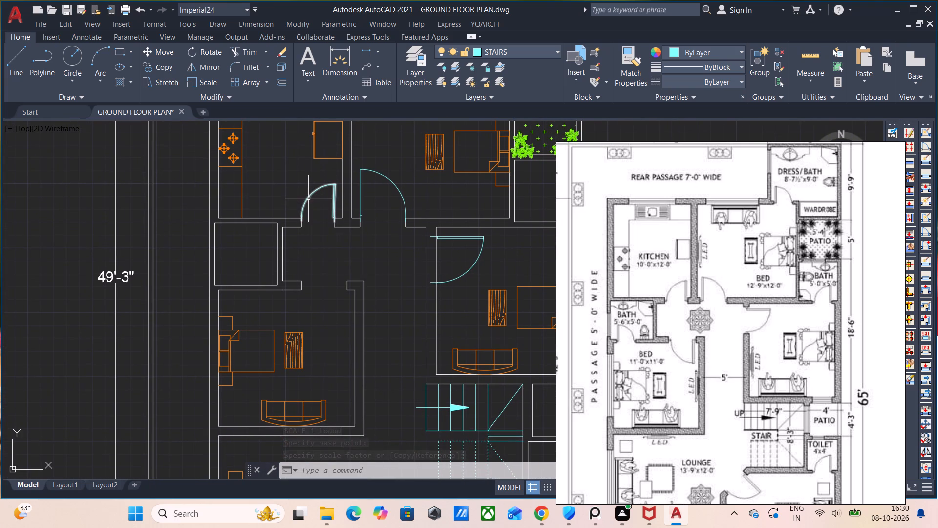
{"action": "left_click", "coordinate": [334, 192]}
{"action": "type", "text": "MI"}
{"action": "key", "text": "Return"}
{"action": "left_click", "coordinate": [274, 251]}
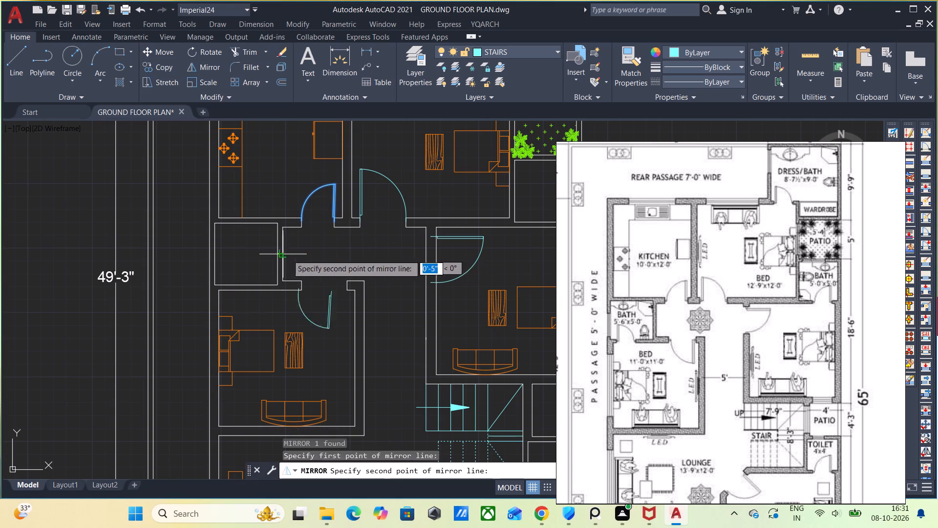
{"action": "key", "text": "F8"}
{"action": "left_click", "coordinate": [398, 251]}
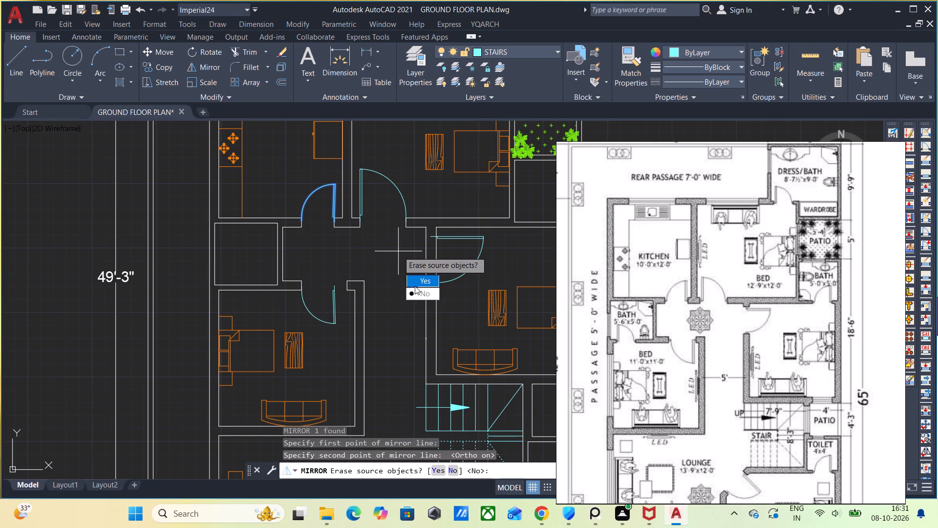
{"action": "left_click_drag", "start_coordinate": [422, 290], "coordinate": [398, 251]}
Scale the left bedroom's door up from its arc end so its leaf reaches the opposite jamb of the opening.
{"action": "scroll", "coordinate": [281, 272], "scroll_direction": "up", "scroll_amount": 1}
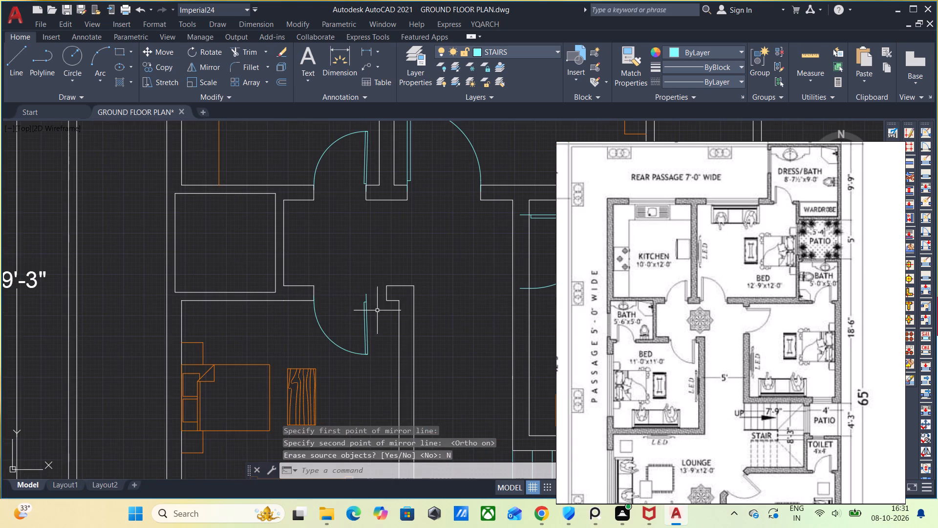
{"action": "scroll", "coordinate": [377, 310], "scroll_direction": "up", "scroll_amount": 1}
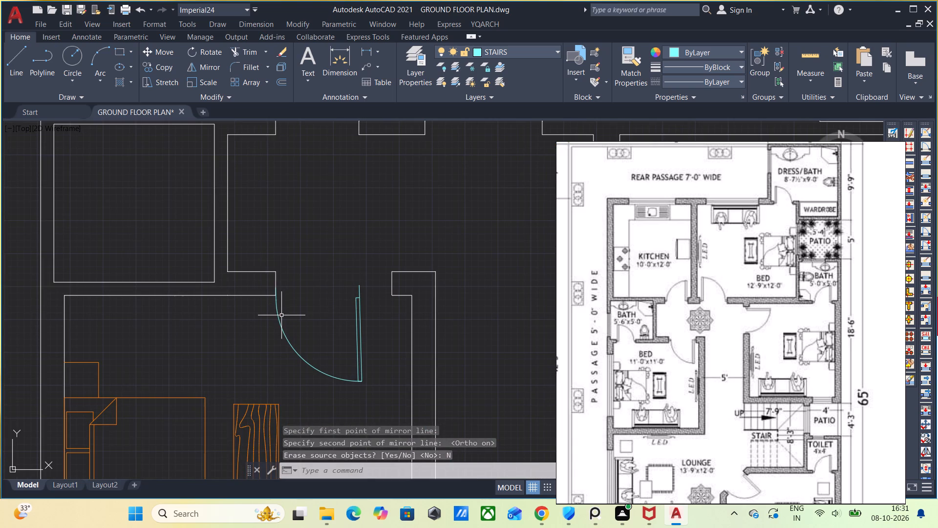
{"action": "left_click", "coordinate": [278, 316]}
{"action": "key", "text": "s"}
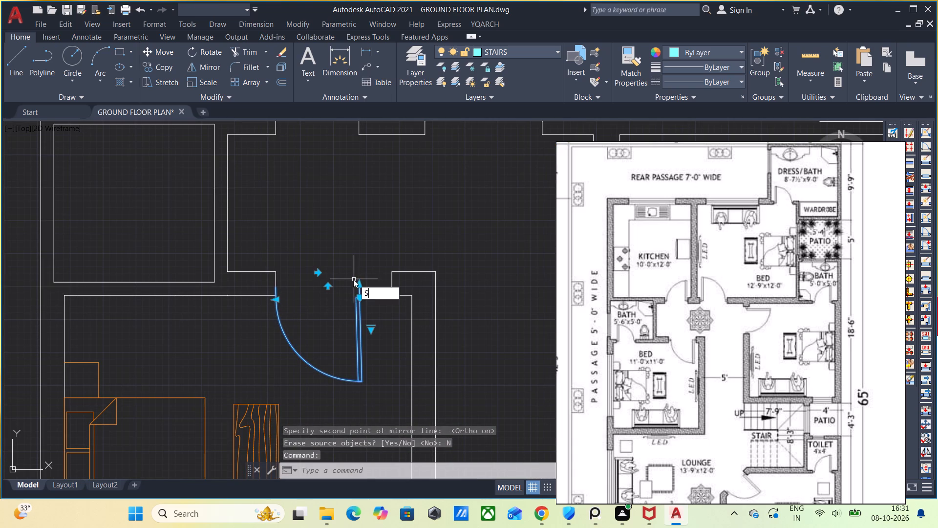
{"action": "key", "text": "c"}
{"action": "key", "text": "Return"}
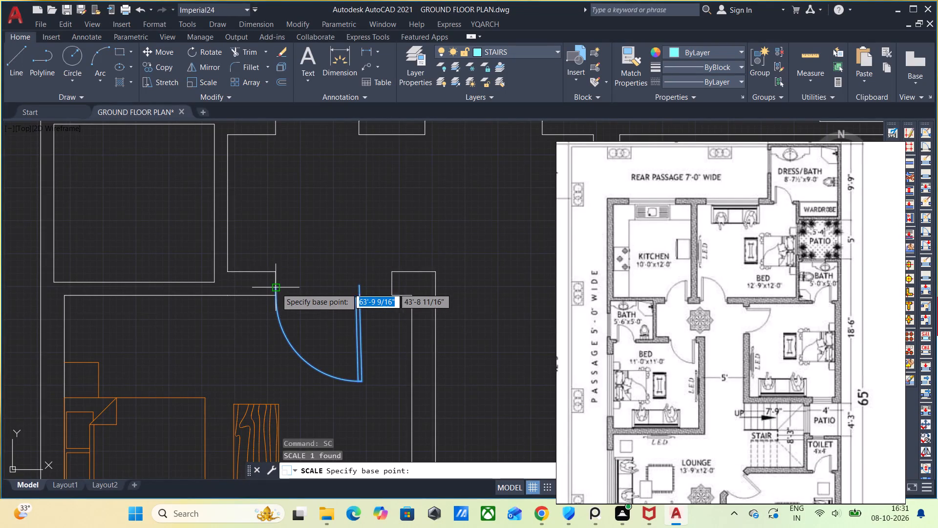
{"action": "left_click", "coordinate": [276, 286]}
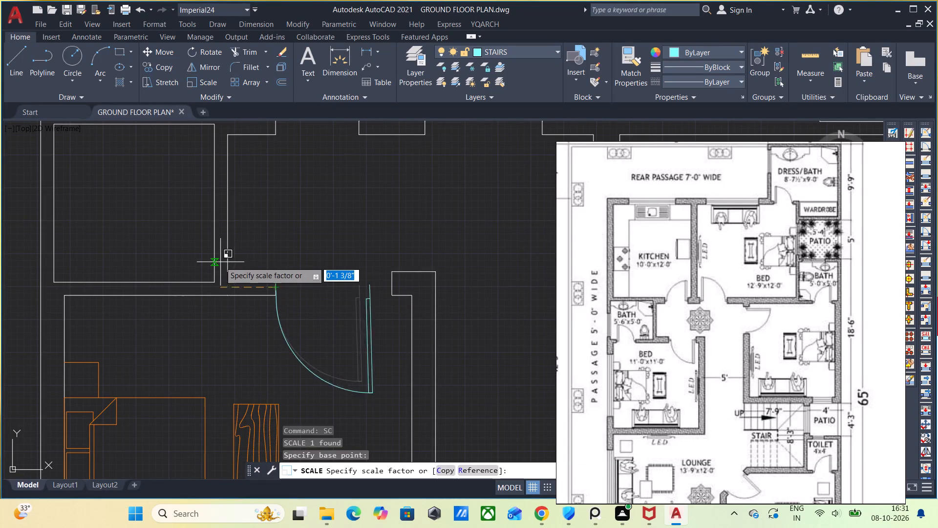
{"action": "left_click", "coordinate": [208, 249]}
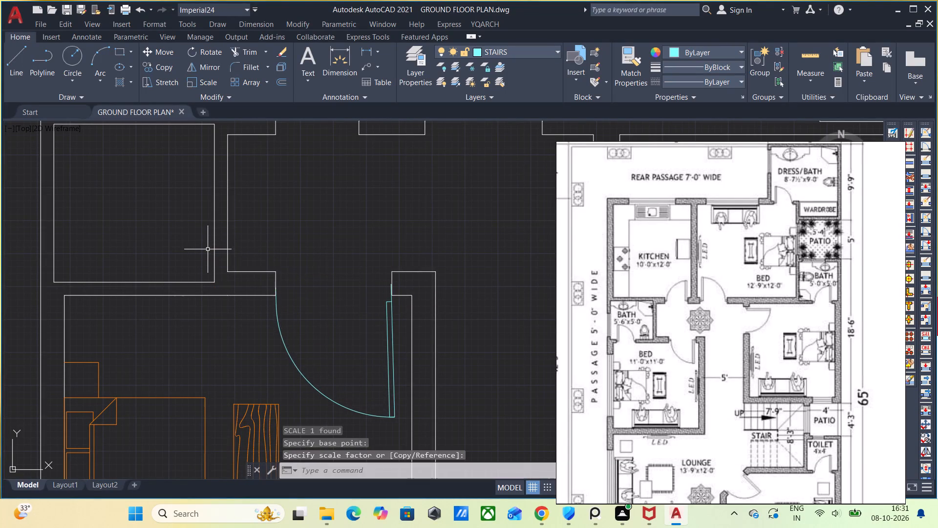
Copy the kitchen door about 18'-4" horizontally onto the lower wall of the small bath below the planted patio.
{"action": "scroll", "coordinate": [327, 263], "scroll_direction": "down", "scroll_amount": 2}
{"action": "scroll", "coordinate": [410, 305], "scroll_direction": "down", "scroll_amount": 2}
{"action": "middle_click_drag", "start_coordinate": [400, 314], "coordinate": [311, 303]}
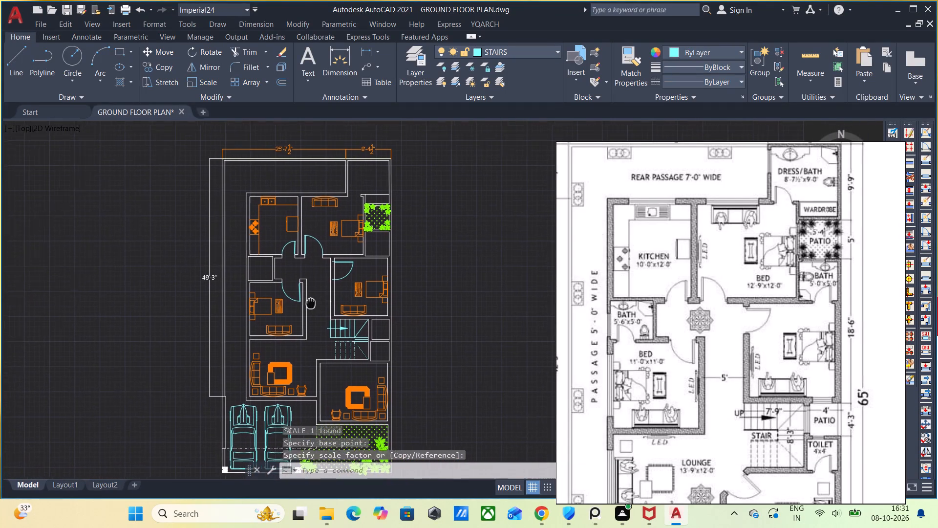
{"action": "middle_click_drag", "start_coordinate": [311, 303], "coordinate": [308, 303]}
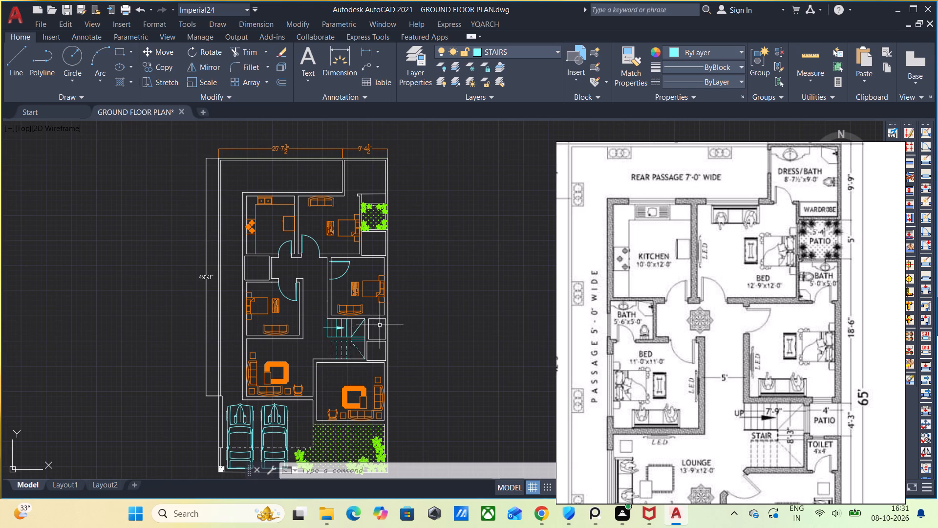
{"action": "scroll", "coordinate": [380, 325], "scroll_direction": "up", "scroll_amount": 1}
{"action": "middle_click_drag", "start_coordinate": [397, 353], "coordinate": [380, 293]}
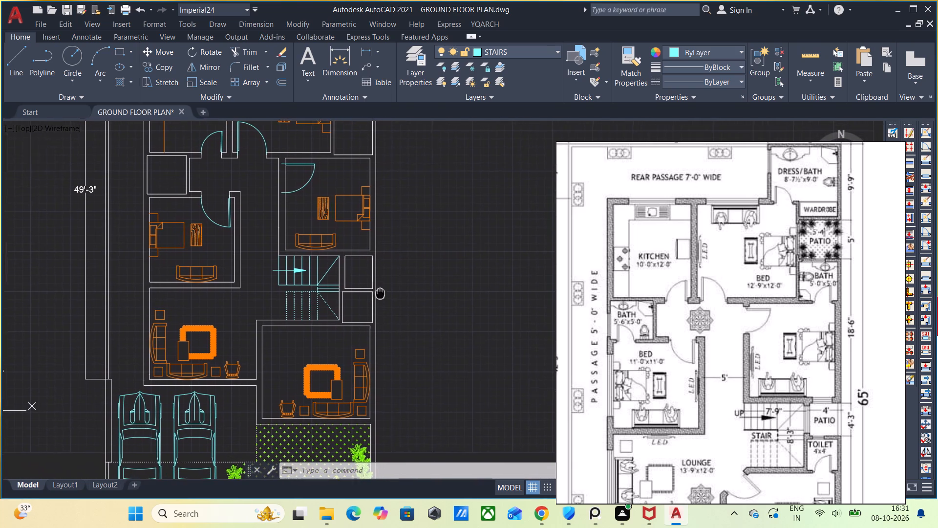
{"action": "middle_click_drag", "start_coordinate": [380, 293], "coordinate": [379, 288]}
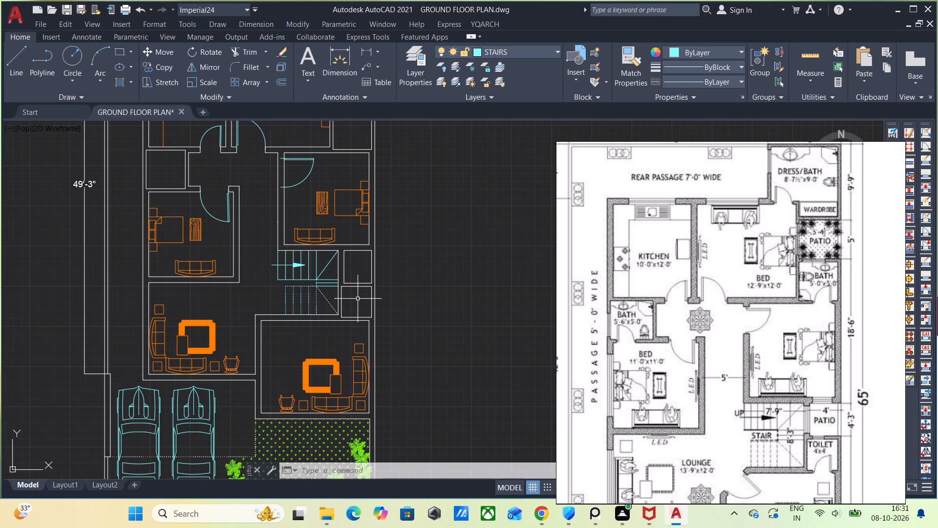
{"action": "middle_click_drag", "start_coordinate": [360, 276], "coordinate": [359, 443]}
{"action": "scroll", "coordinate": [368, 346], "scroll_direction": "up", "scroll_amount": 1}
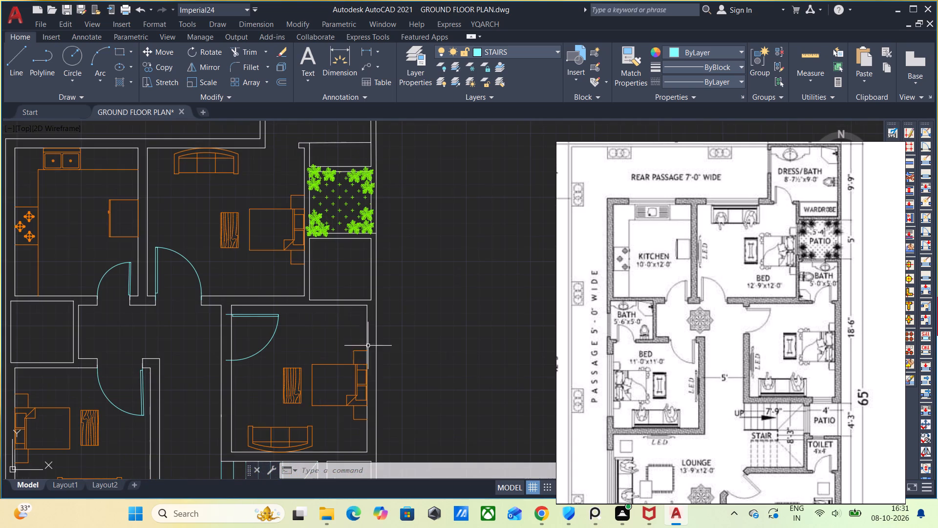
{"action": "scroll", "coordinate": [341, 312], "scroll_direction": "up", "scroll_amount": 1}
{"action": "scroll", "coordinate": [219, 291], "scroll_direction": "down", "scroll_amount": 1}
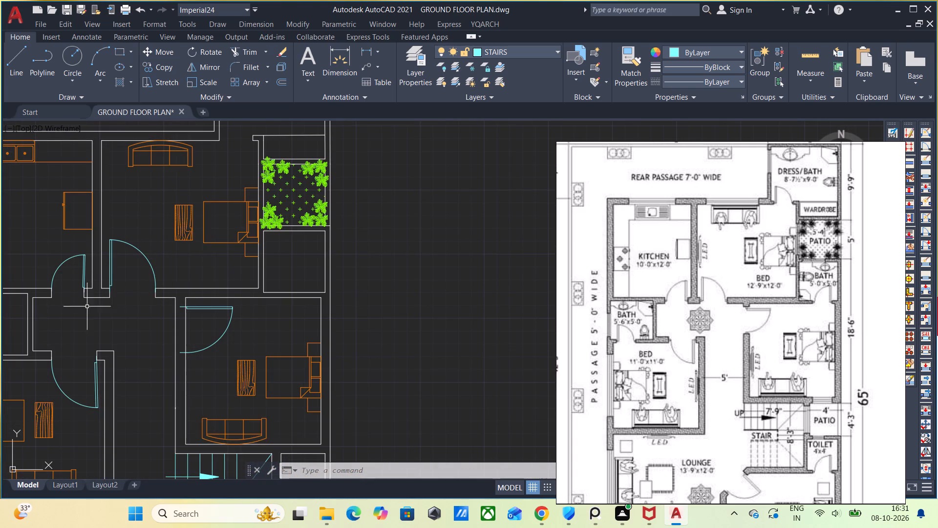
{"action": "left_click", "coordinate": [83, 276]}
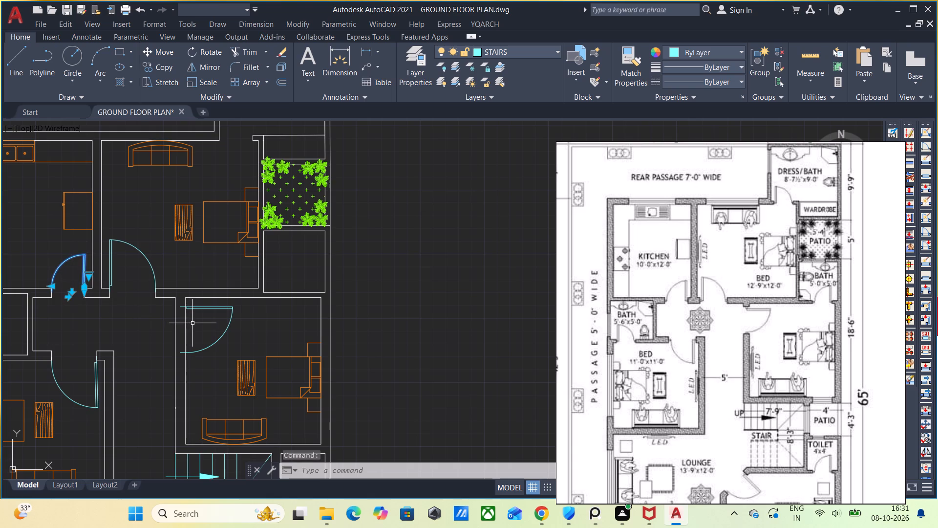
{"action": "type", "text": "CO"}
{"action": "key", "text": "Return"}
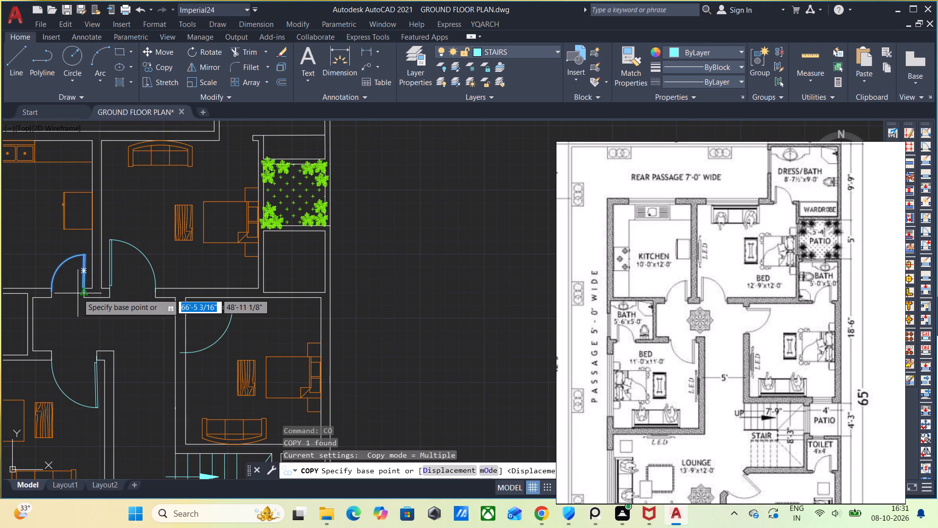
{"action": "left_click", "coordinate": [84, 295]}
{"action": "scroll", "coordinate": [296, 316], "scroll_direction": "up", "scroll_amount": 2}
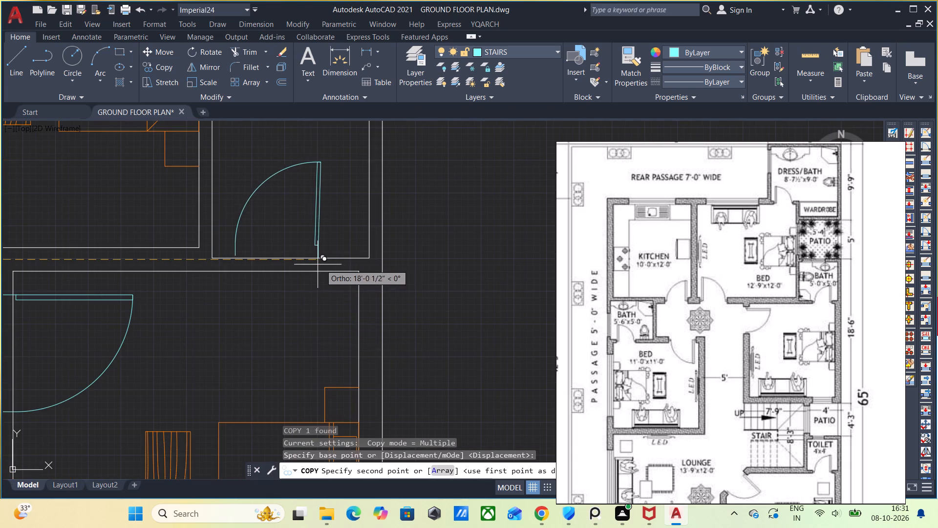
{"action": "left_click", "coordinate": [329, 264]}
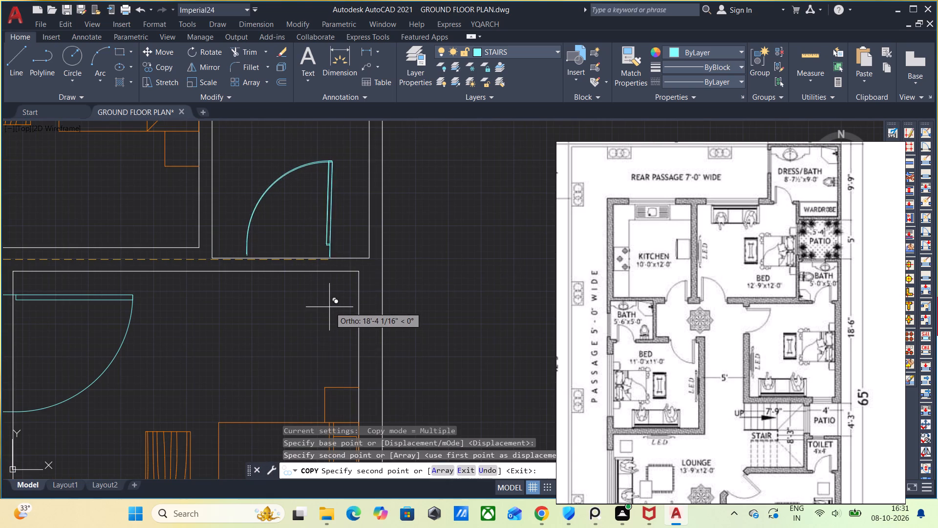
Move the copied door block at the small bath straight down so its hinge end sits on the wall's lower face.
{"action": "key", "text": "Escape"}
{"action": "left_click", "coordinate": [328, 234]}
{"action": "key", "text": "m"}
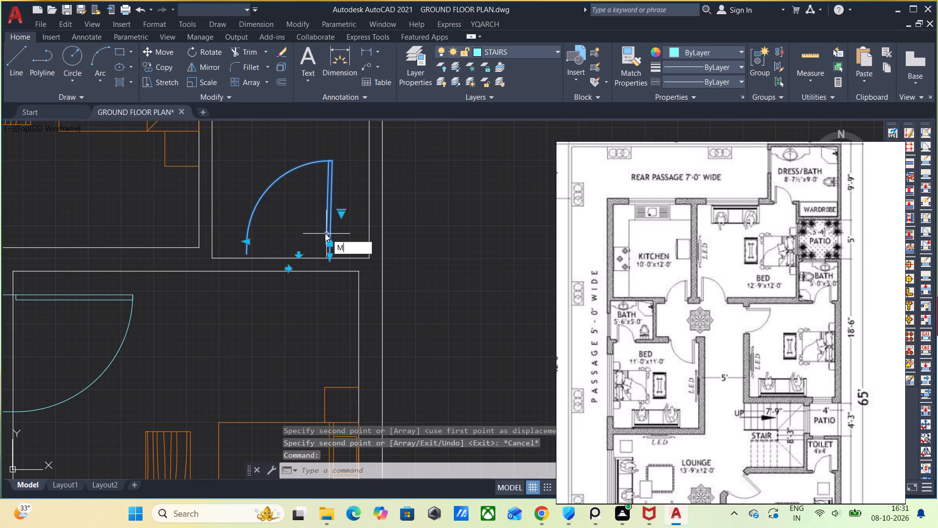
{"action": "key", "text": "Return"}
{"action": "left_click", "coordinate": [331, 254]}
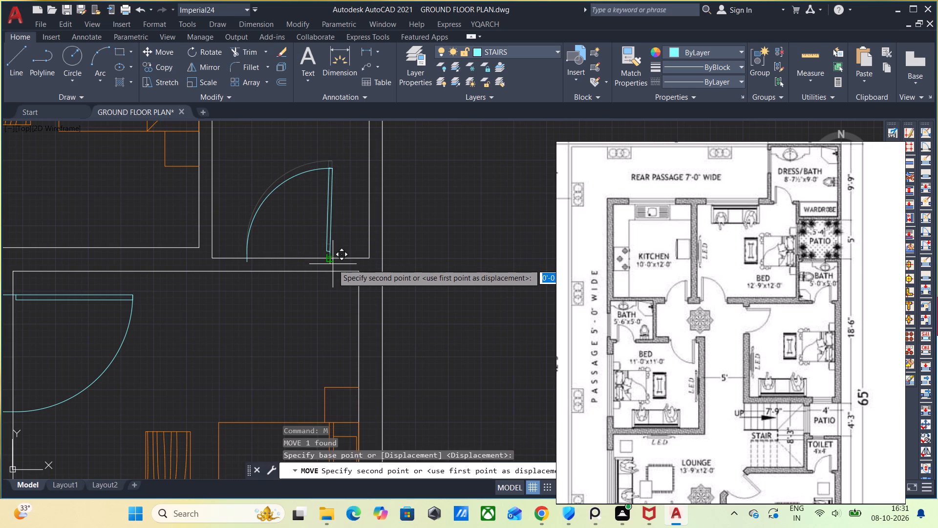
{"action": "left_click", "coordinate": [333, 266]}
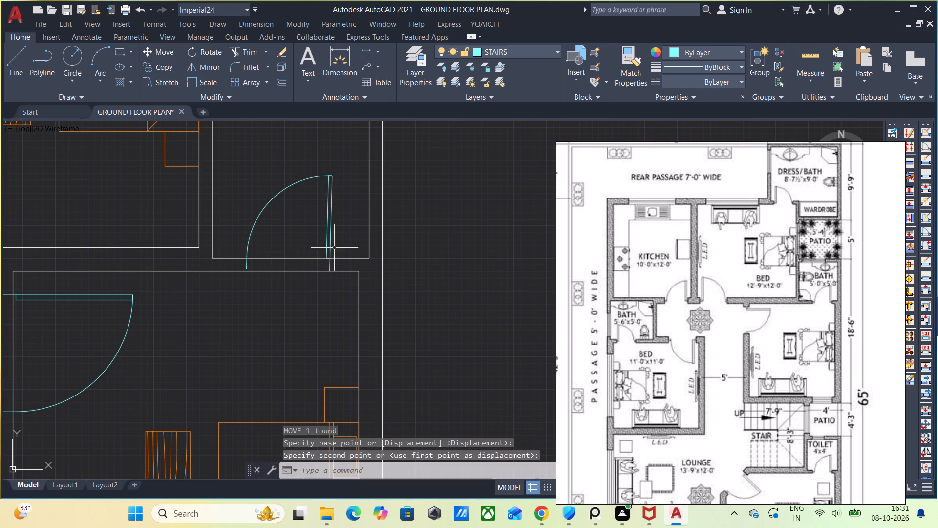
Scale the small bath's door block down about its hinge end to suit the narrower bath opening.
{"action": "left_click", "coordinate": [330, 237]}
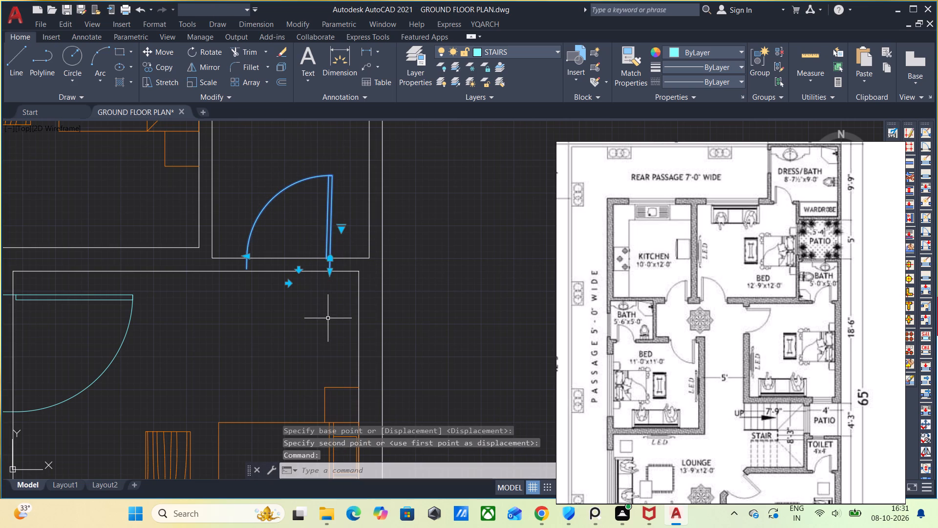
{"action": "type", "text": "SC"}
{"action": "key", "text": "Return"}
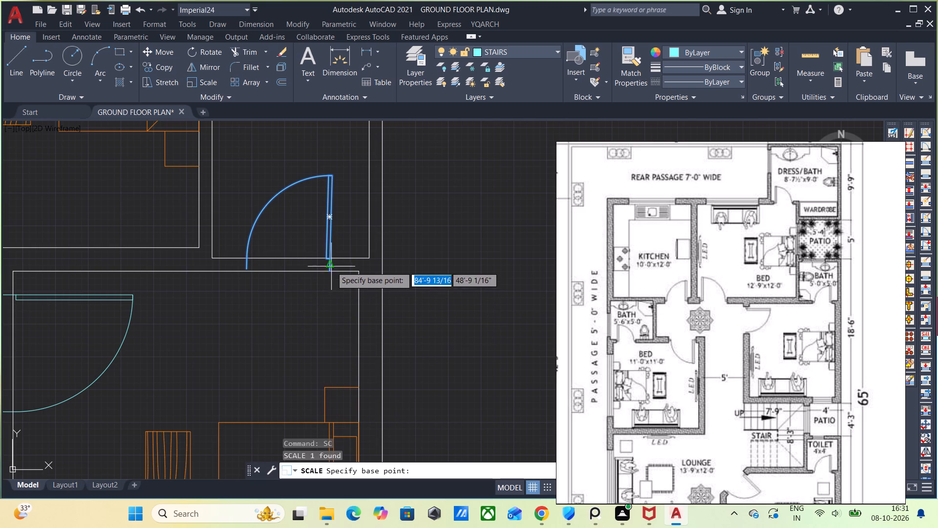
{"action": "left_click", "coordinate": [332, 277]}
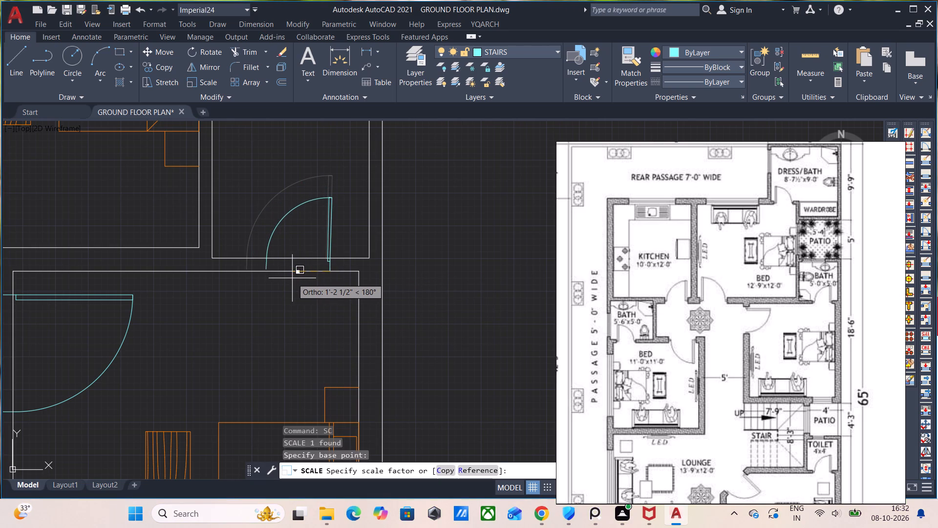
{"action": "left_click", "coordinate": [293, 278]}
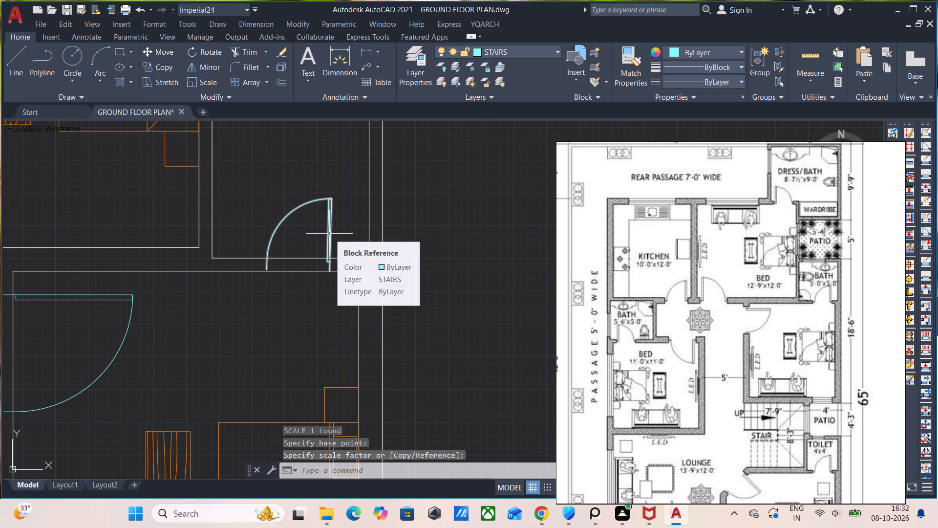
Copy the small bath's door about 21' straight down onto the lower wall of the toilet beside the stairs.
{"action": "left_click", "coordinate": [329, 234]}
{"action": "key", "text": "c"}
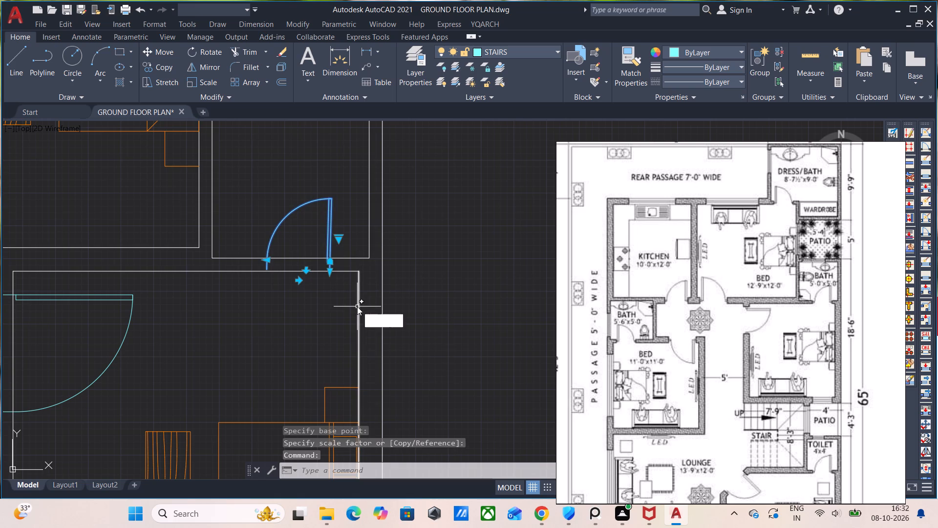
{"action": "key", "text": "0"}
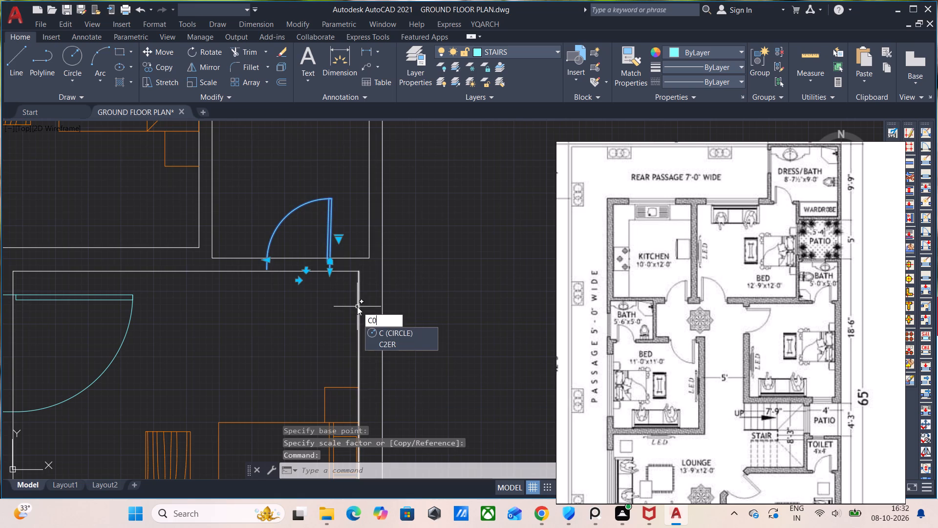
{"action": "key", "text": "BackSpace"}
{"action": "key", "text": "o"}
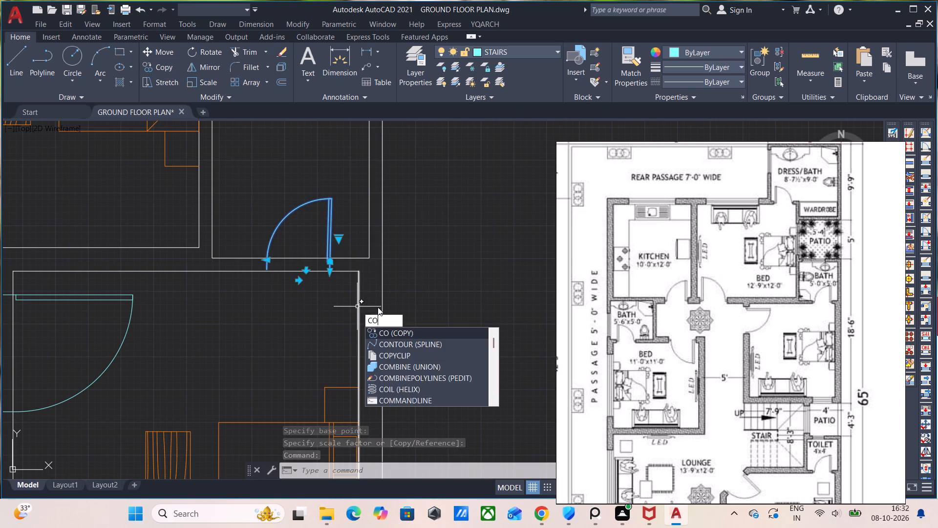
{"action": "key", "text": "Return"}
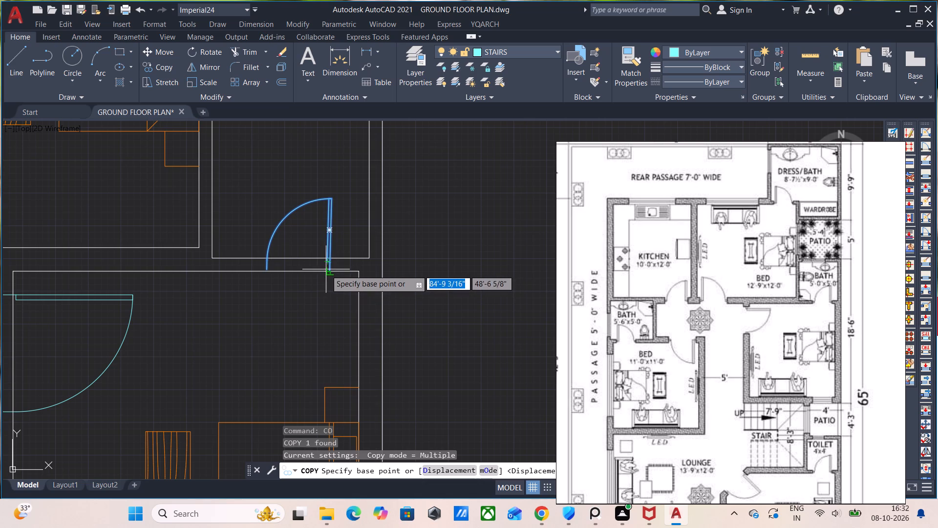
{"action": "left_click", "coordinate": [326, 270]}
{"action": "scroll", "coordinate": [337, 357], "scroll_direction": "down", "scroll_amount": 1}
{"action": "middle_click_drag", "start_coordinate": [347, 390], "coordinate": [353, 197]}
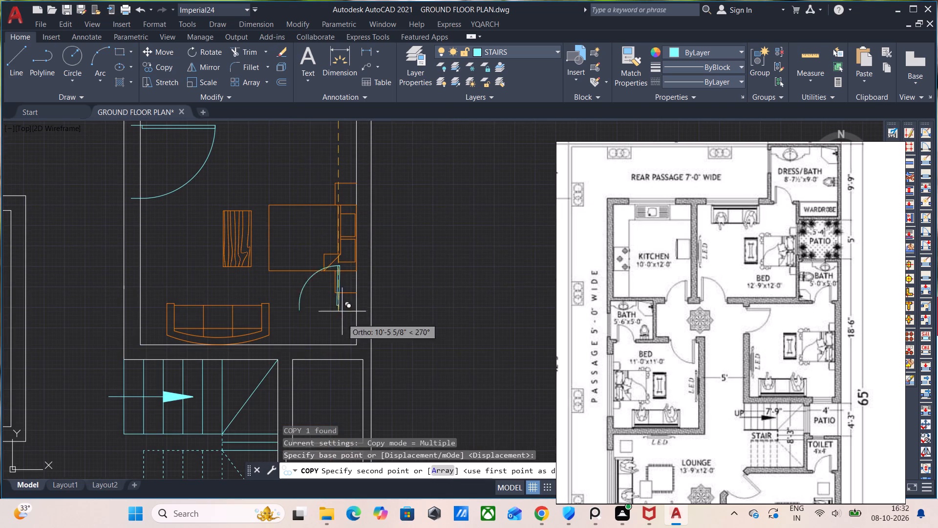
{"action": "middle_click_drag", "start_coordinate": [344, 356], "coordinate": [339, 267]}
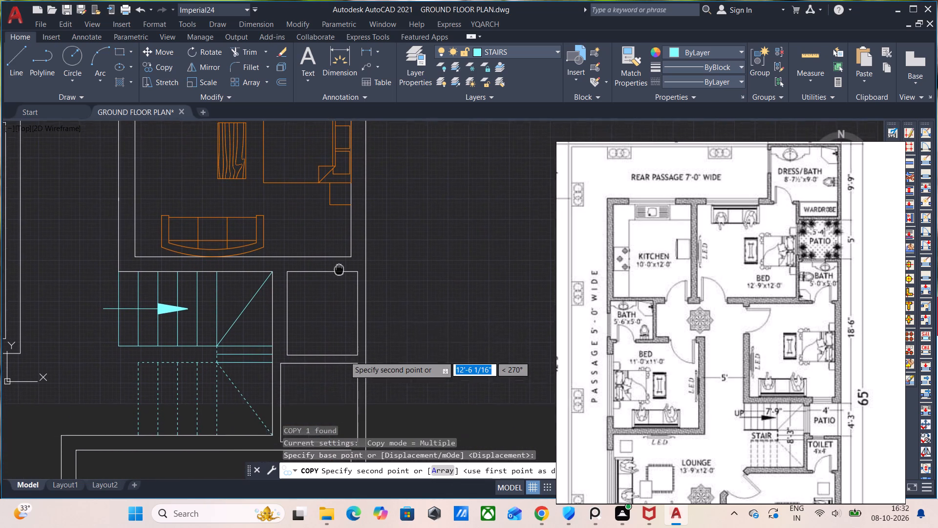
{"action": "middle_click_drag", "start_coordinate": [339, 267], "coordinate": [337, 227]}
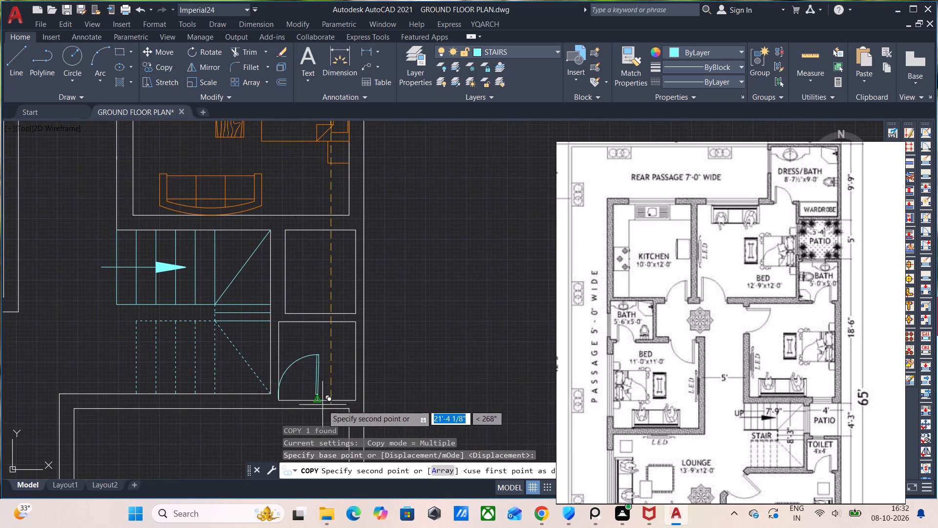
{"action": "left_click", "coordinate": [329, 405]}
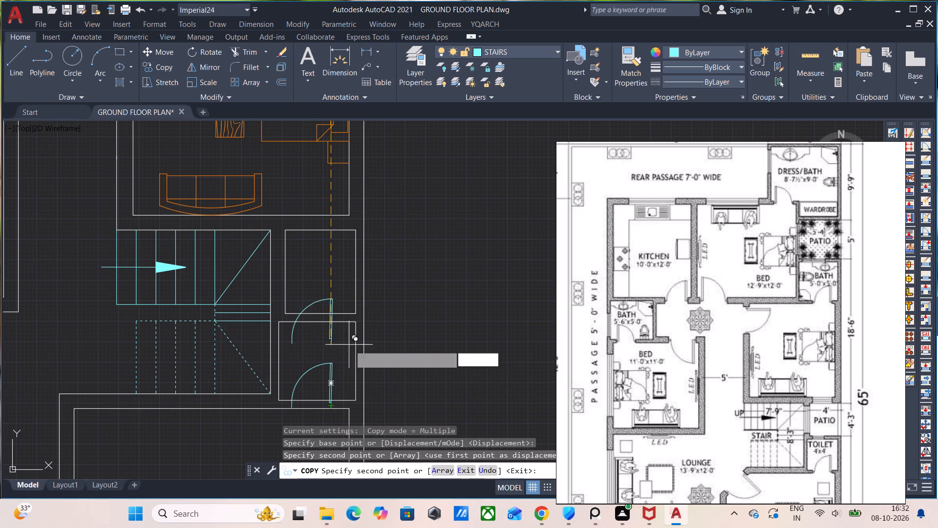
{"action": "key", "text": "Escape"}
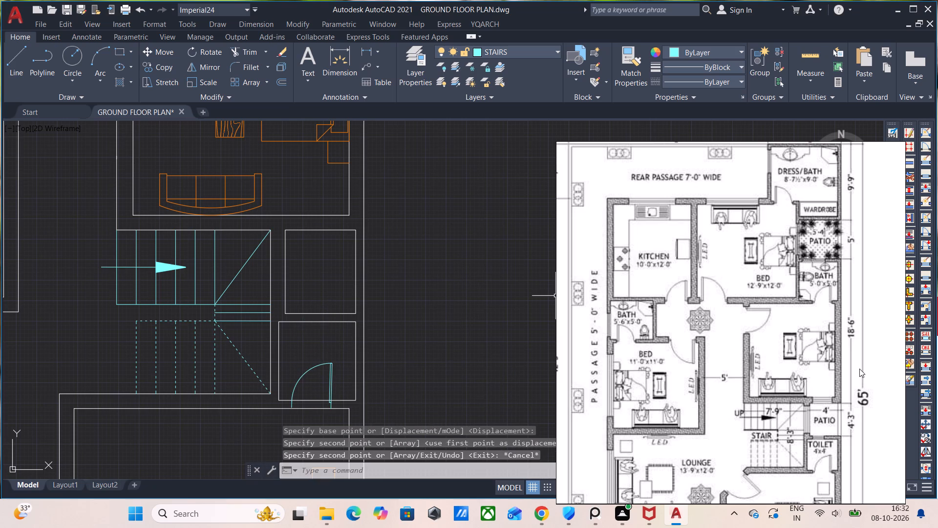
Check the drawing room's angled entrance in the reference image, and make the WINDOW_TE... layer current.
{"action": "middle_click_drag", "start_coordinate": [837, 452], "coordinate": [845, 317]}
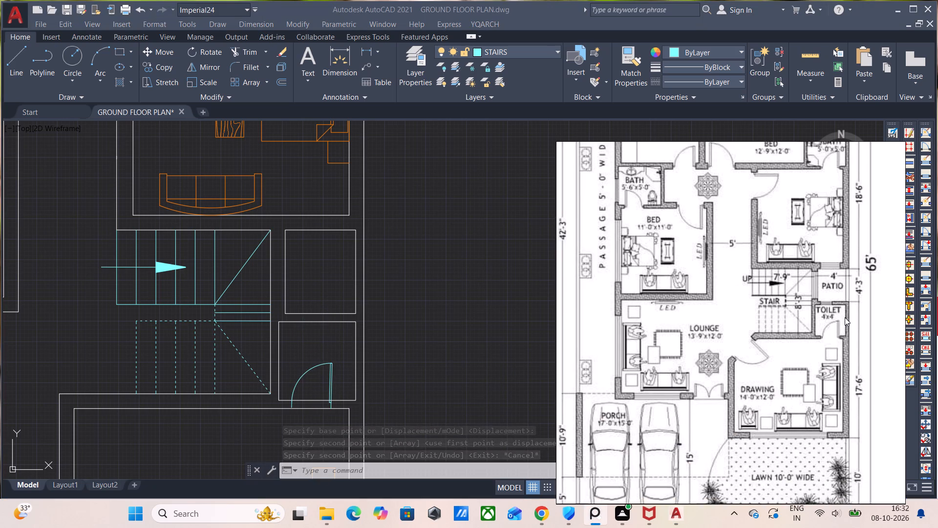
{"action": "middle_click_drag", "start_coordinate": [845, 317], "coordinate": [846, 310]}
{"action": "scroll", "coordinate": [810, 408], "scroll_direction": "down", "scroll_amount": 1}
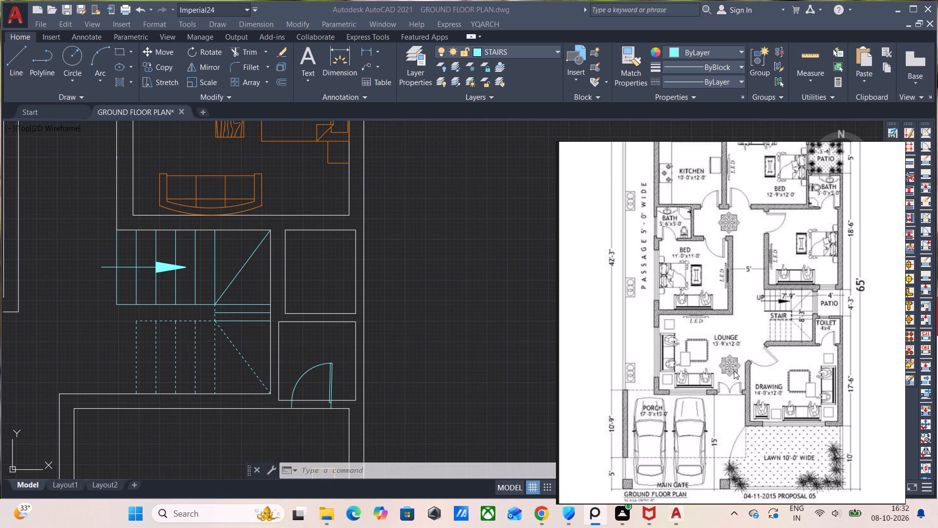
{"action": "middle_click_drag", "start_coordinate": [279, 402], "coordinate": [299, 313]}
{"action": "middle_click_drag", "start_coordinate": [231, 405], "coordinate": [297, 263]}
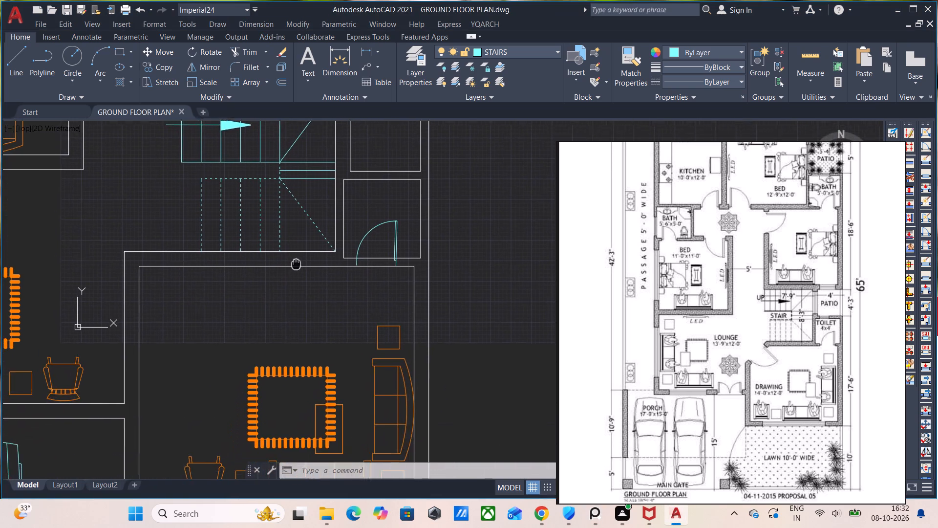
{"action": "middle_click_drag", "start_coordinate": [297, 263], "coordinate": [395, 314]}
{"action": "scroll", "coordinate": [267, 343], "scroll_direction": "up", "scroll_amount": 1}
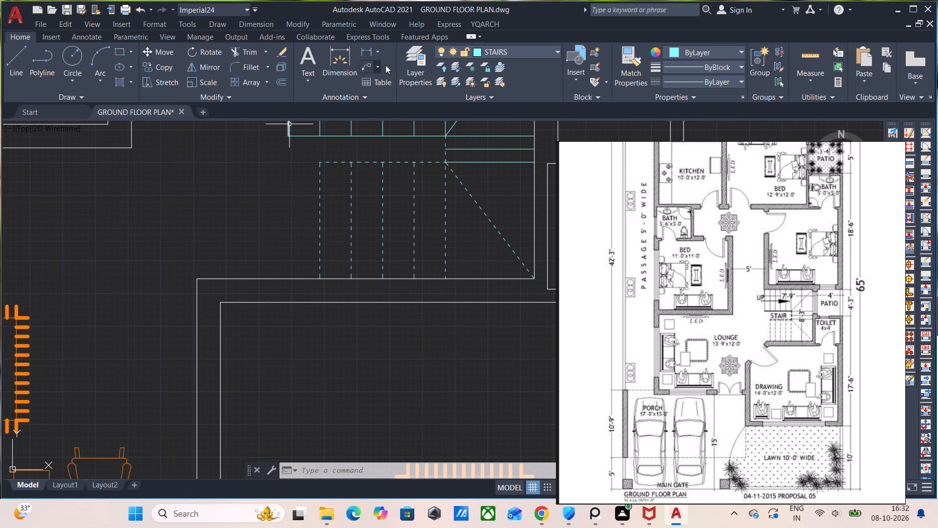
{"action": "left_click", "coordinate": [420, 56]}
{"action": "left_click", "coordinate": [91, 153]}
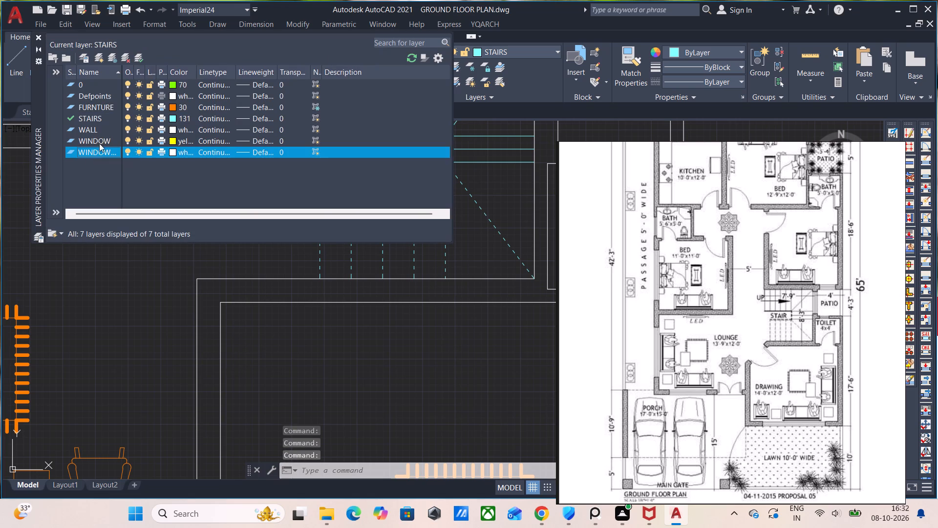
{"action": "left_click", "coordinate": [139, 56]}
{"action": "left_click", "coordinate": [39, 36]}
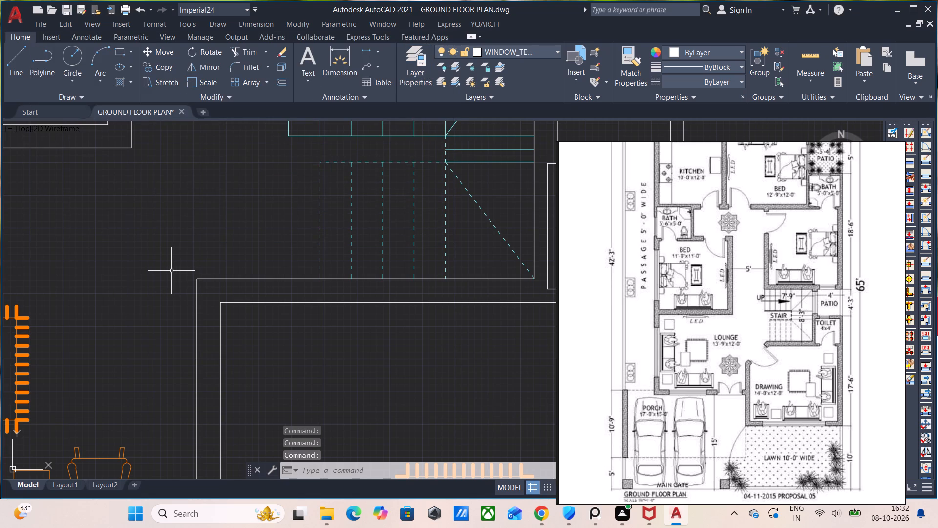
With ortho off, draw a slanted jamb line about 1' long across the drawing room's upper wall, below the stairs.
{"action": "key", "text": "l"}
{"action": "key", "text": "Return"}
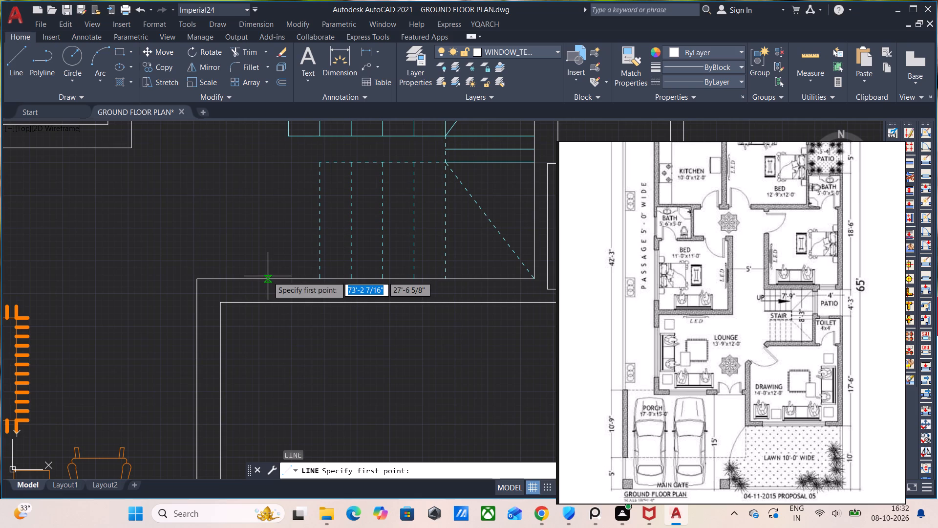
{"action": "left_click", "coordinate": [302, 281]}
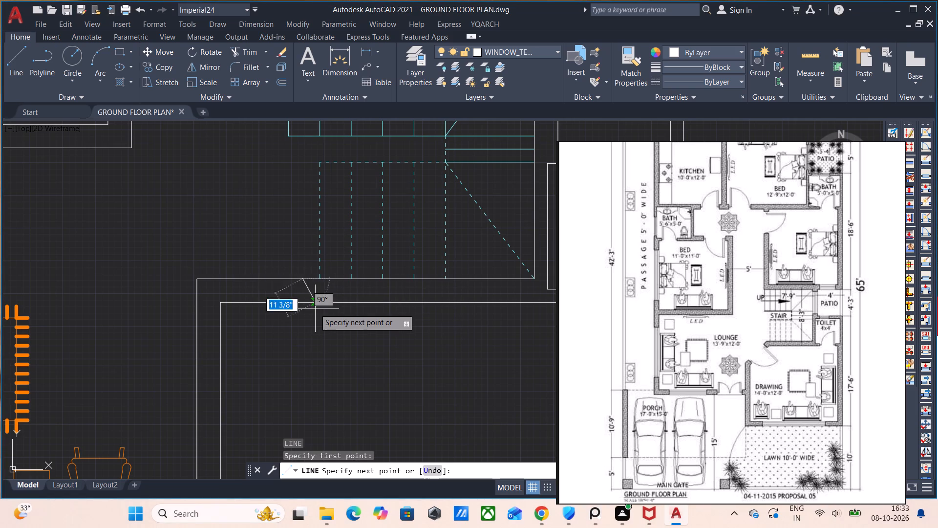
{"action": "key", "text": "F8"}
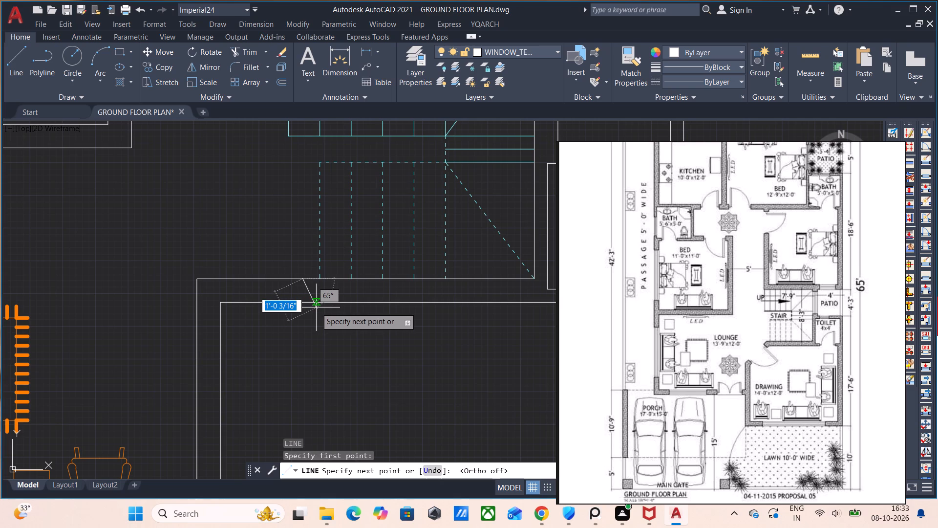
{"action": "left_click", "coordinate": [314, 307]}
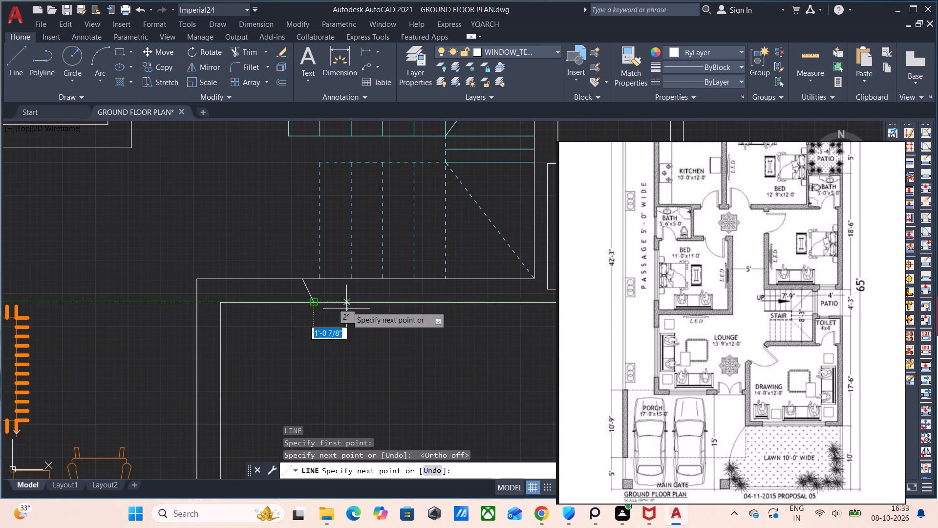
{"action": "key", "text": "Escape"}
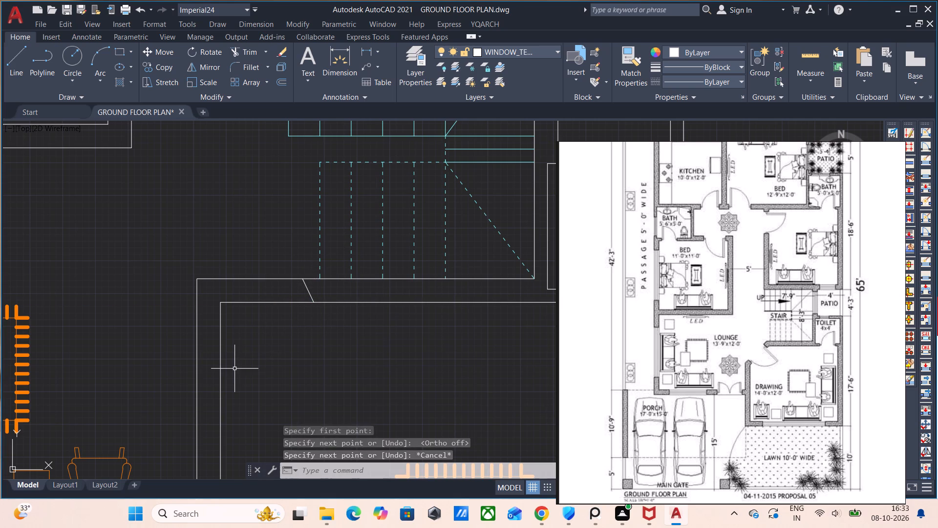
Draw a slanted jamb line about 11" long across the drawing room's left wall, just below its upper corner.
{"action": "key", "text": "l"}
{"action": "key", "text": "Return"}
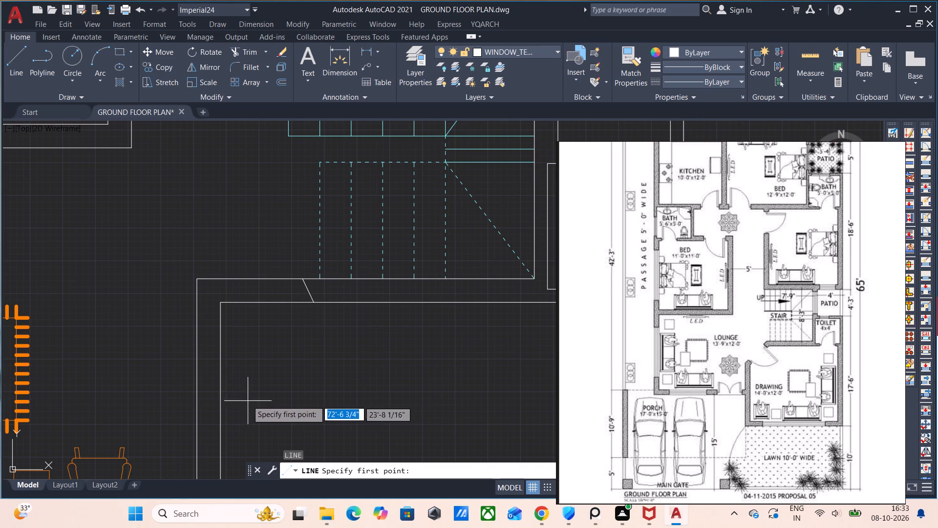
{"action": "left_click", "coordinate": [195, 352]}
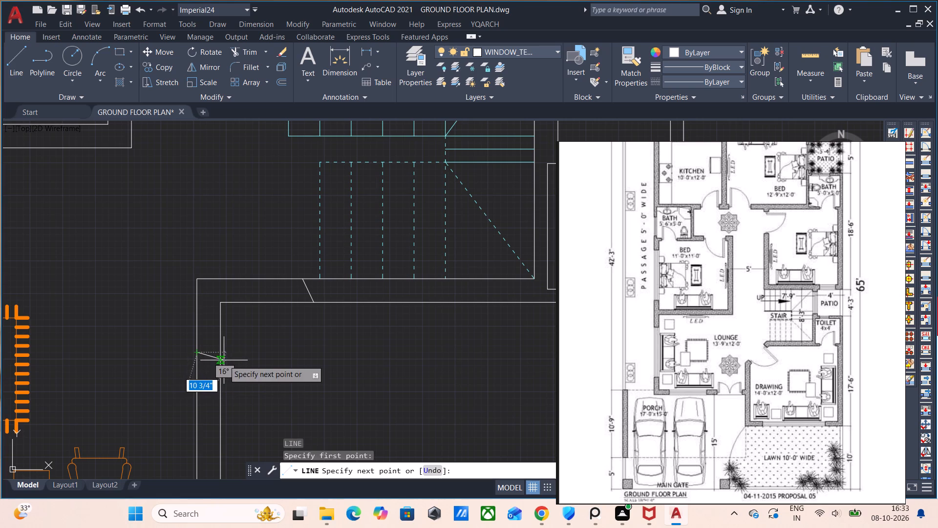
{"action": "left_click", "coordinate": [224, 360]}
{"action": "key", "text": "Escape"}
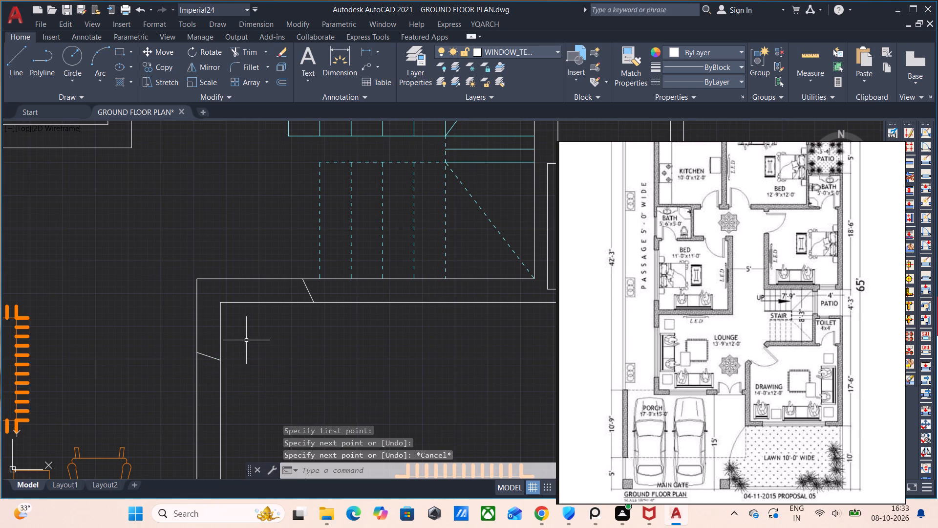
Trim away the drawing room's upper-left wall corner between the two slanted jamb lines to open the angled entrance.
{"action": "key", "text": "t"}
{"action": "key", "text": "r"}
{"action": "key", "text": "Return"}
{"action": "left_click_drag", "start_coordinate": [262, 341], "coordinate": [255, 325]}
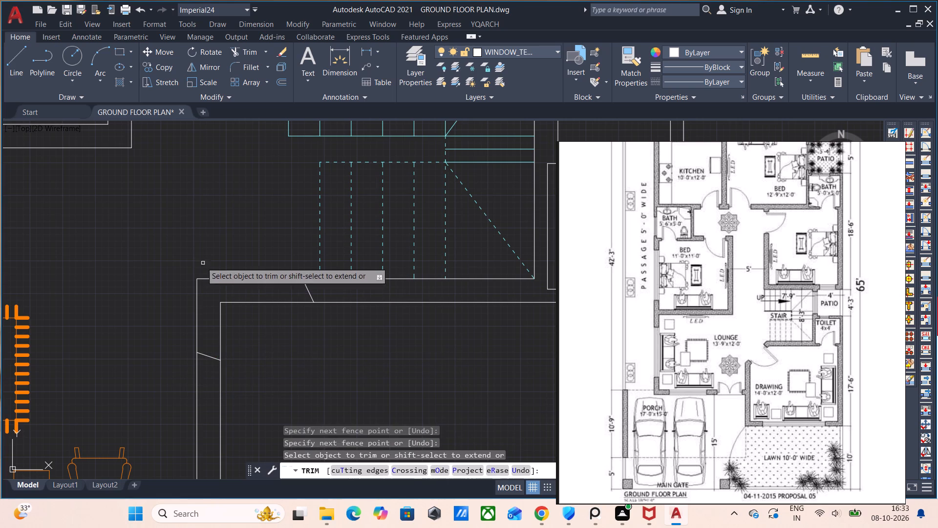
{"action": "left_click_drag", "start_coordinate": [204, 258], "coordinate": [256, 339]}
{"action": "left_click_drag", "start_coordinate": [165, 301], "coordinate": [235, 330]}
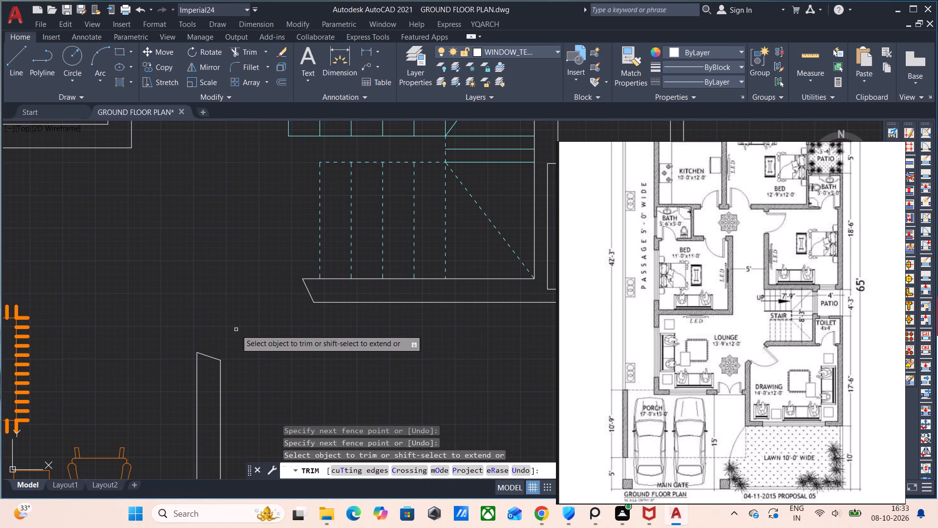
{"action": "key", "text": "Escape"}
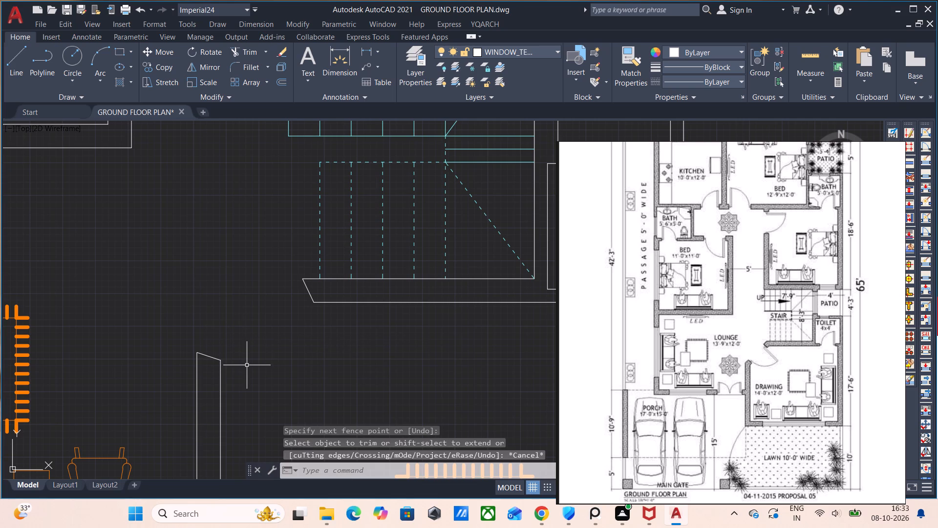
Draw a closed slanted wall stub about 1'-4" long with three lines, starting from the jamb line atop the drawing room's left wall.
{"action": "key", "text": "l"}
{"action": "key", "text": "Return"}
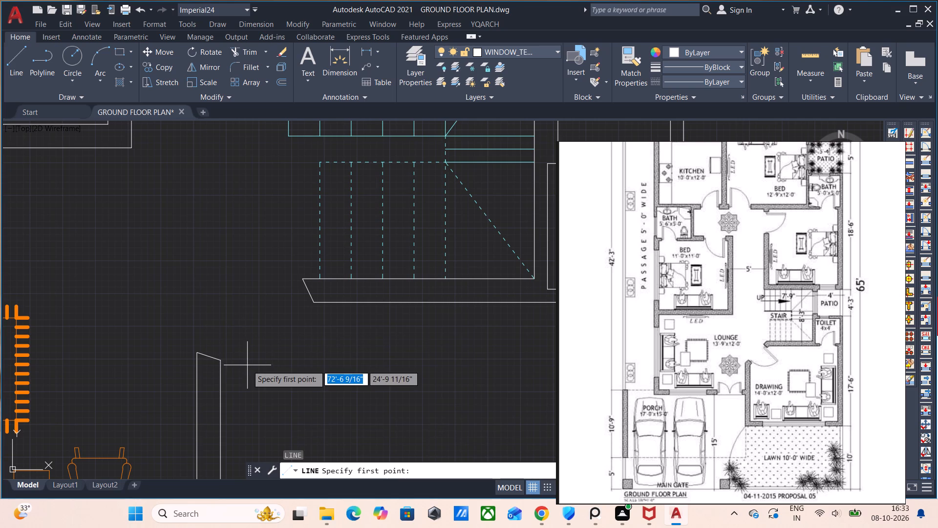
{"action": "left_click", "coordinate": [194, 349]}
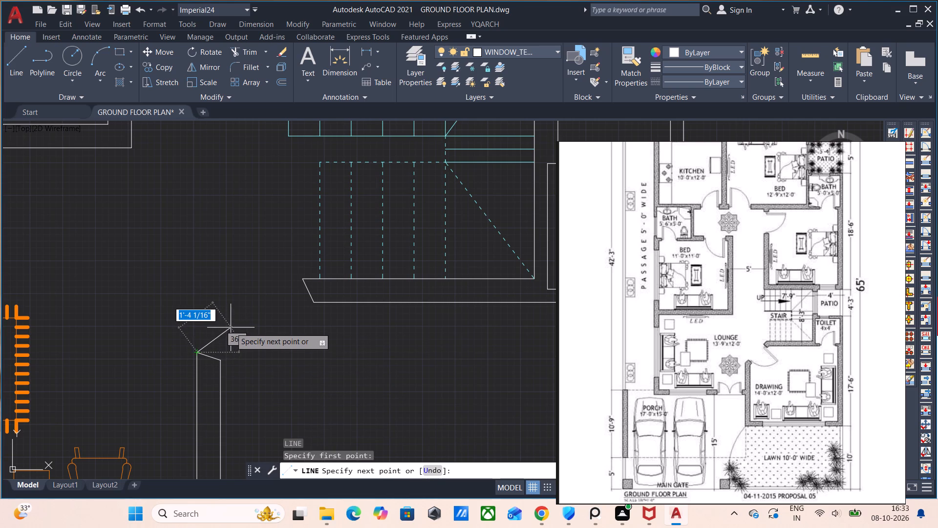
{"action": "left_click", "coordinate": [231, 328]}
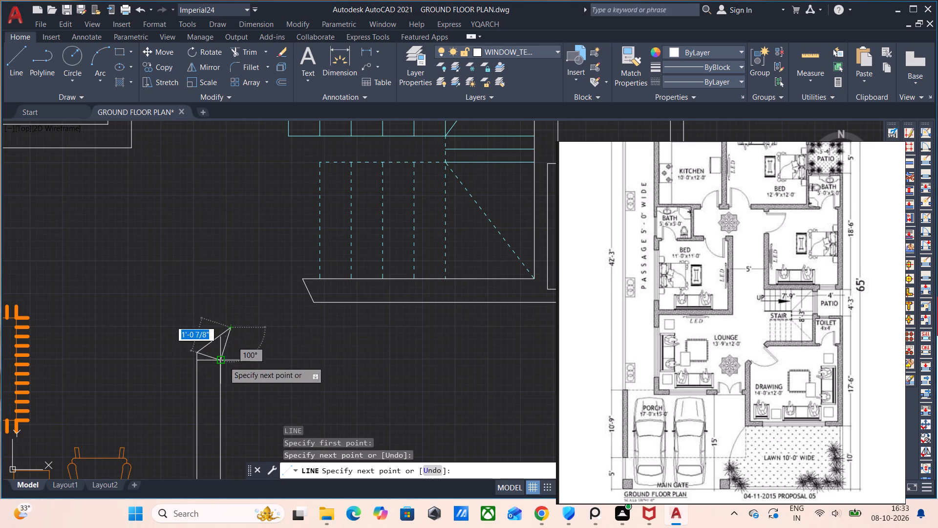
{"action": "left_click", "coordinate": [256, 335]}
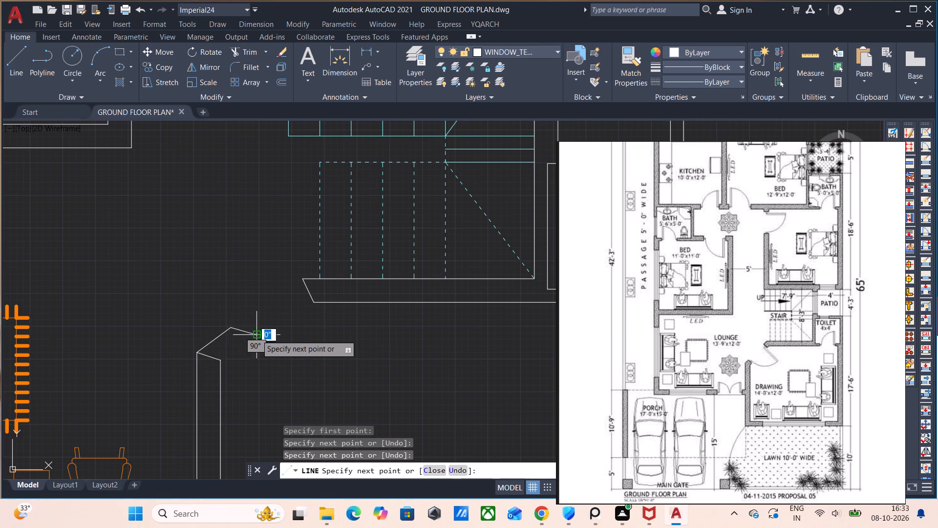
{"action": "left_click", "coordinate": [219, 361]}
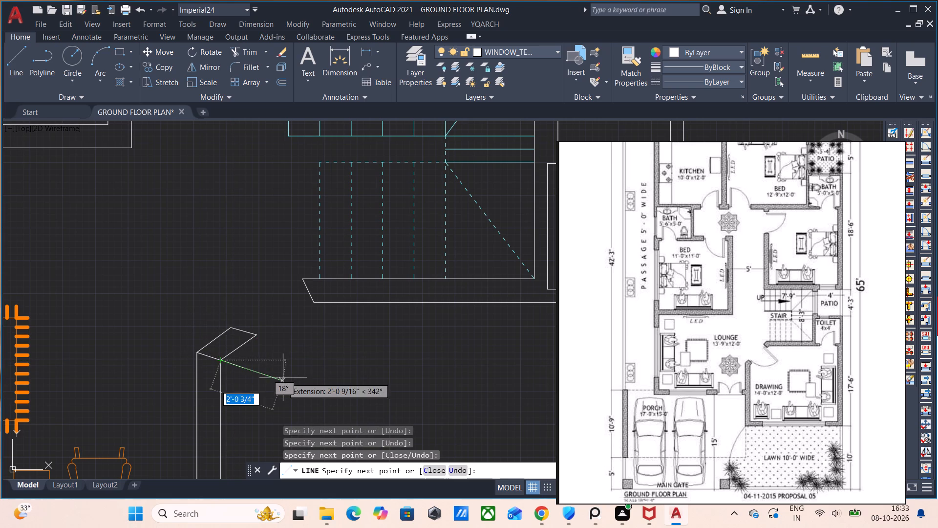
{"action": "key", "text": "Escape"}
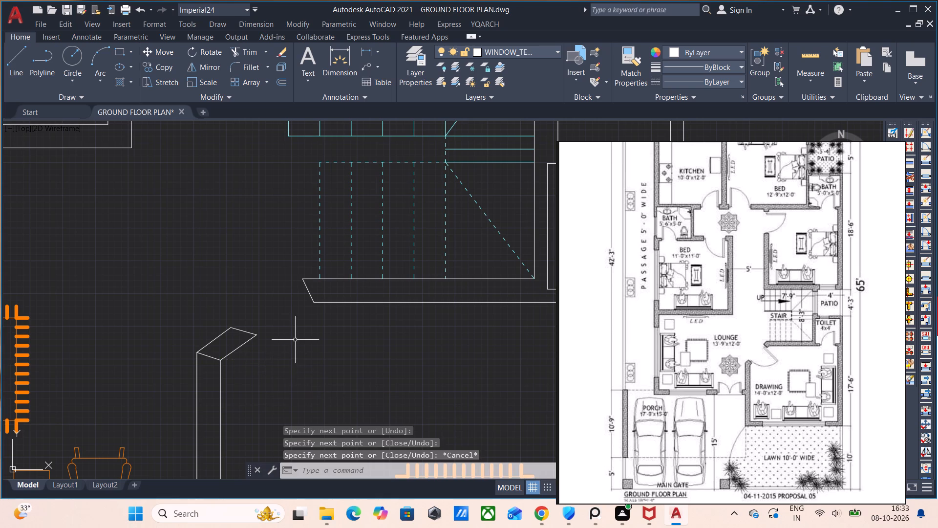
{"action": "scroll", "coordinate": [295, 334], "scroll_direction": "down", "scroll_amount": 1}
{"action": "scroll", "coordinate": [296, 320], "scroll_direction": "up", "scroll_amount": 1}
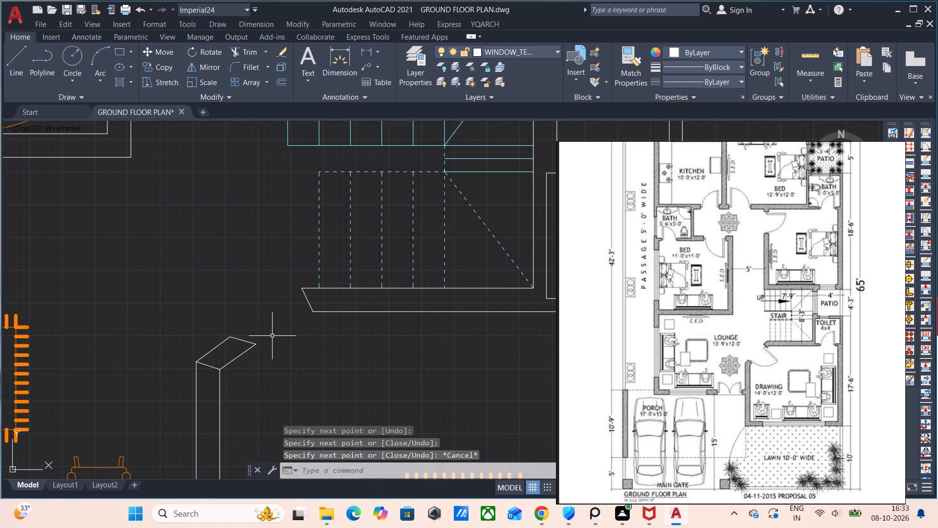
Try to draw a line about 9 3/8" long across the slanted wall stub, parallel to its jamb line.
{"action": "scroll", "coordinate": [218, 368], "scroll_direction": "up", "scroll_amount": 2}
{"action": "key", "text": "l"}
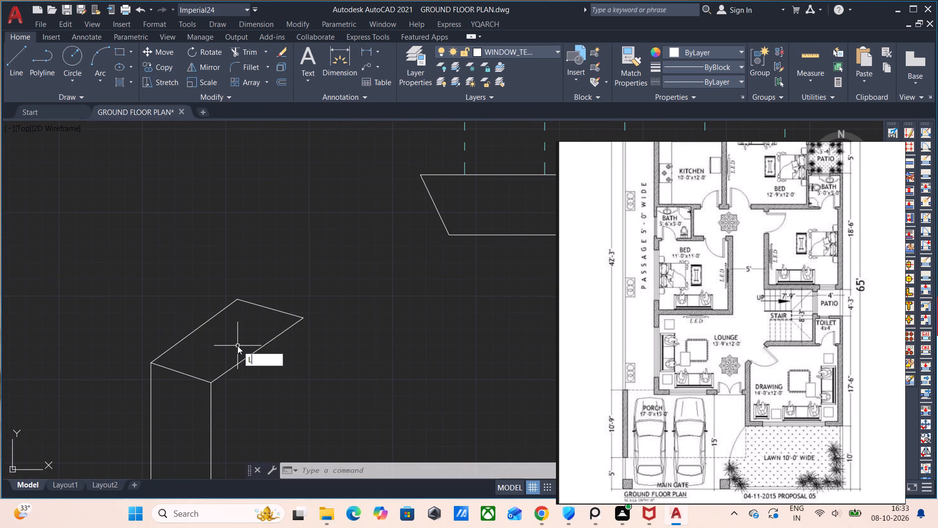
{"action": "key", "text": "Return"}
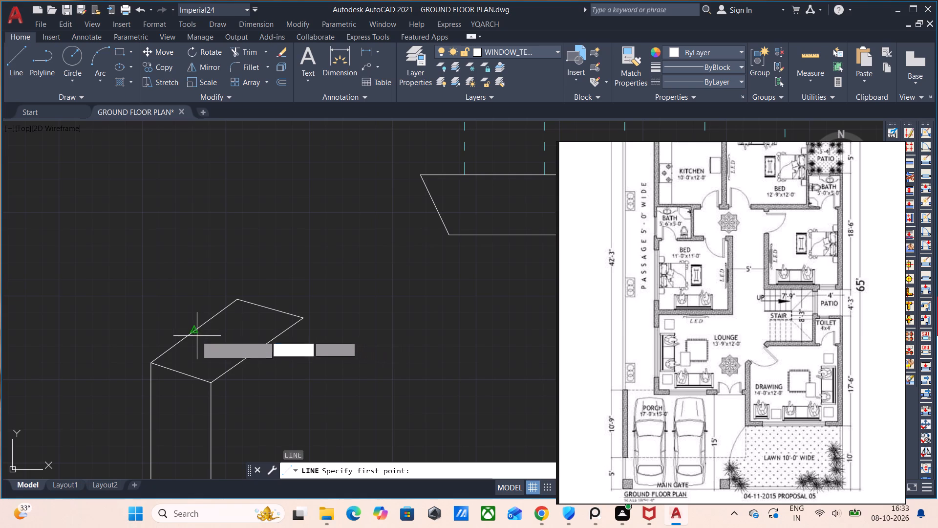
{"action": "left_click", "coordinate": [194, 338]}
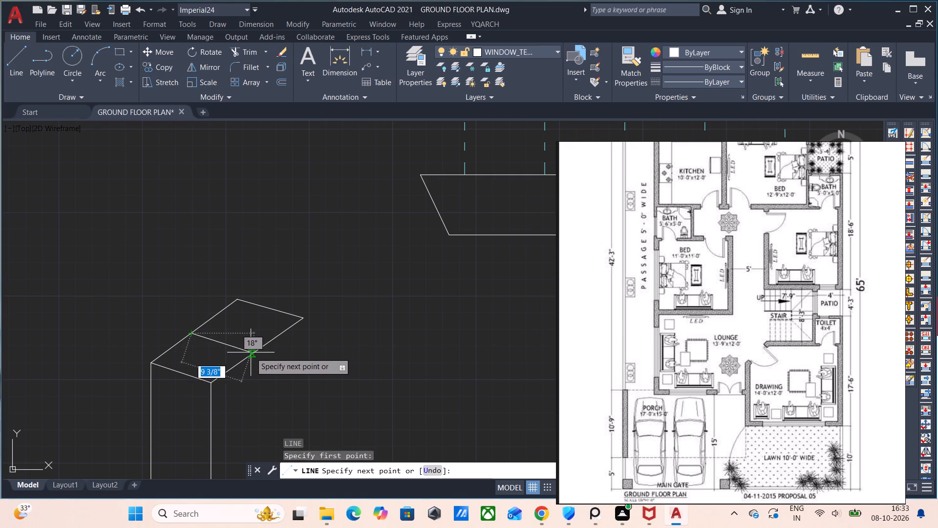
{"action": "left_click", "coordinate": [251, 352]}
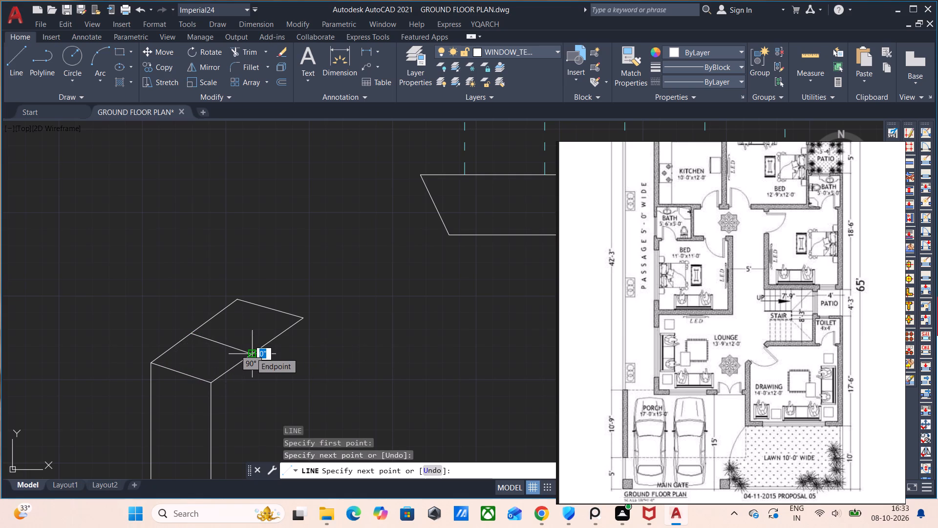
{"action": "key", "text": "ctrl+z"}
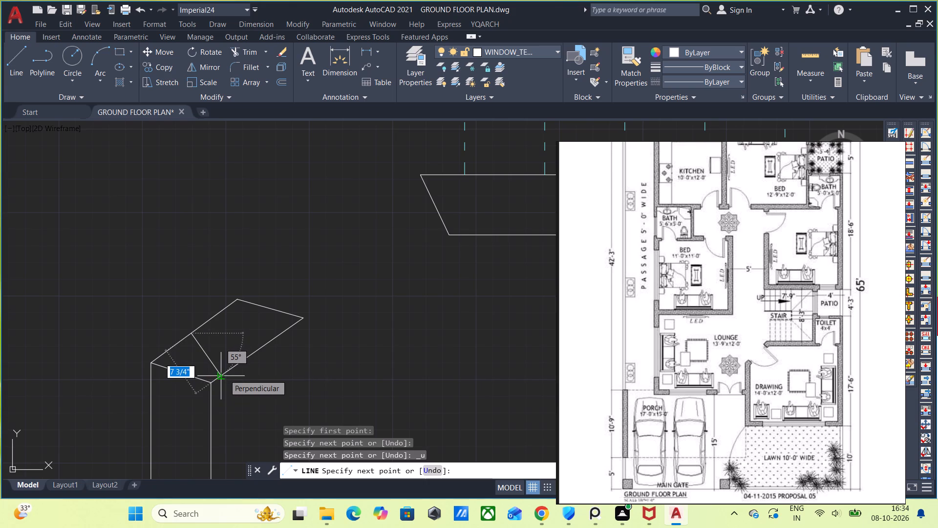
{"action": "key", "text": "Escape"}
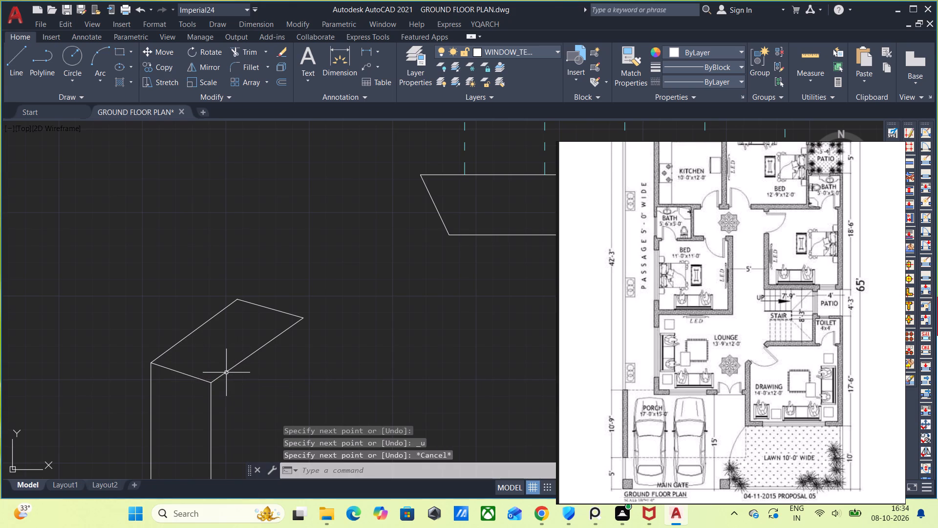
Draw a cut line about 8" long across the middle of the slanted wall stub, roughly square to its long sides.
{"action": "key", "text": "l"}
{"action": "key", "text": "Return"}
{"action": "left_click", "coordinate": [204, 329]}
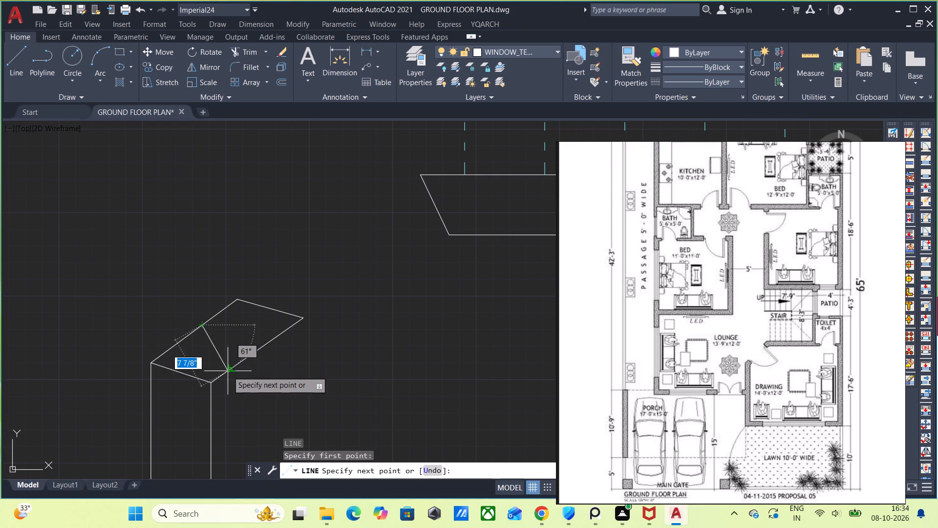
{"action": "left_click", "coordinate": [236, 361]}
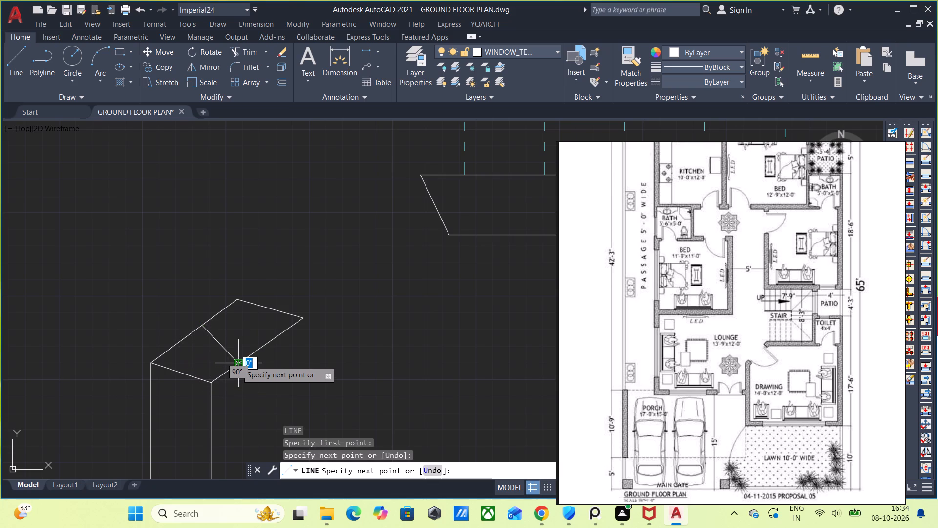
{"action": "key", "text": "Return"}
Trim away the part of the slanted wall stub beyond the new cut line.
{"action": "key", "text": "r"}
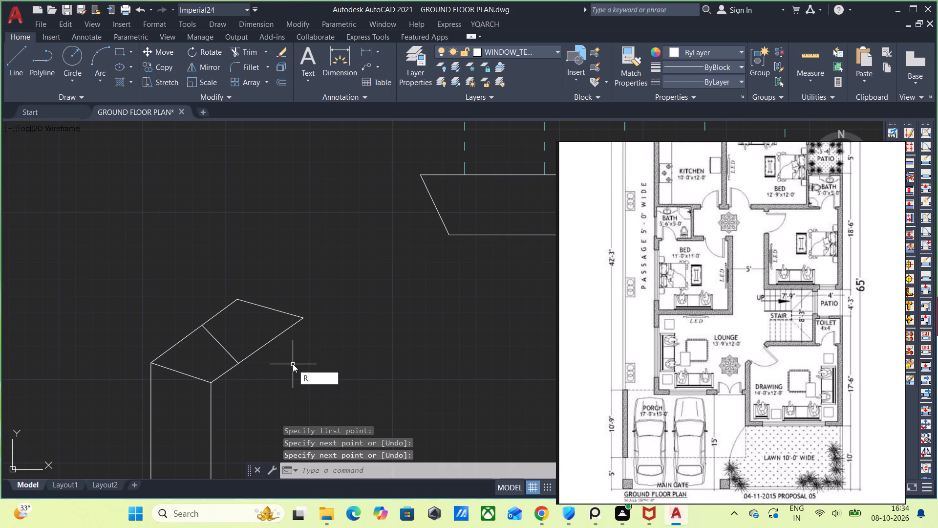
{"action": "key", "text": "BackSpace"}
{"action": "type", "text": "TR"}
{"action": "key", "text": "Return"}
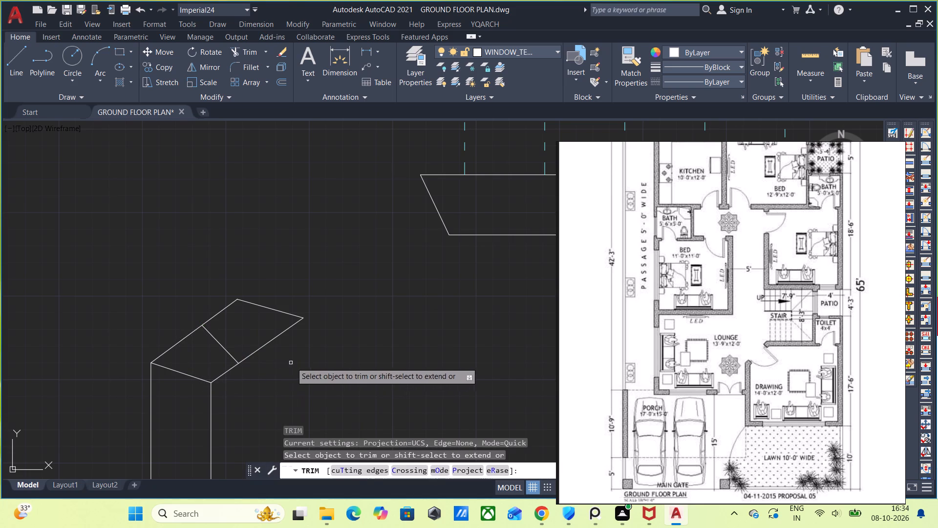
{"action": "left_click_drag", "start_coordinate": [294, 359], "coordinate": [226, 317]}
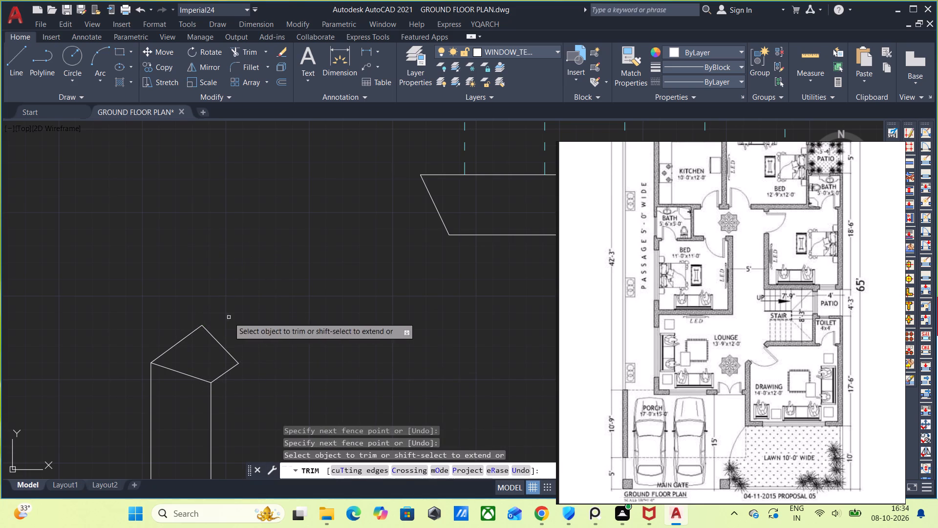
{"action": "scroll", "coordinate": [338, 294], "scroll_direction": "down", "scroll_amount": 1}
{"action": "middle_click_drag", "start_coordinate": [353, 310], "coordinate": [241, 347]}
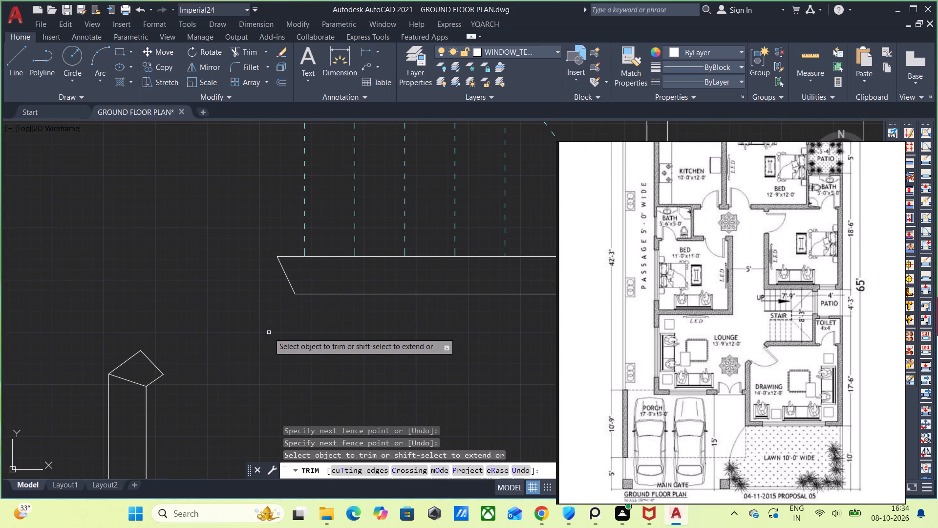
{"action": "scroll", "coordinate": [191, 367], "scroll_direction": "up", "scroll_amount": 1}
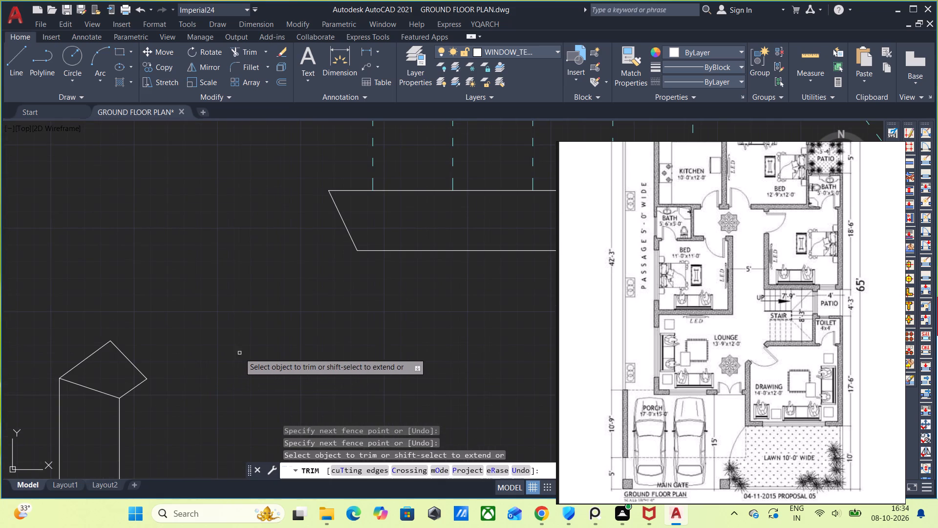
{"action": "key", "text": "l"}
{"action": "key", "text": "Return"}
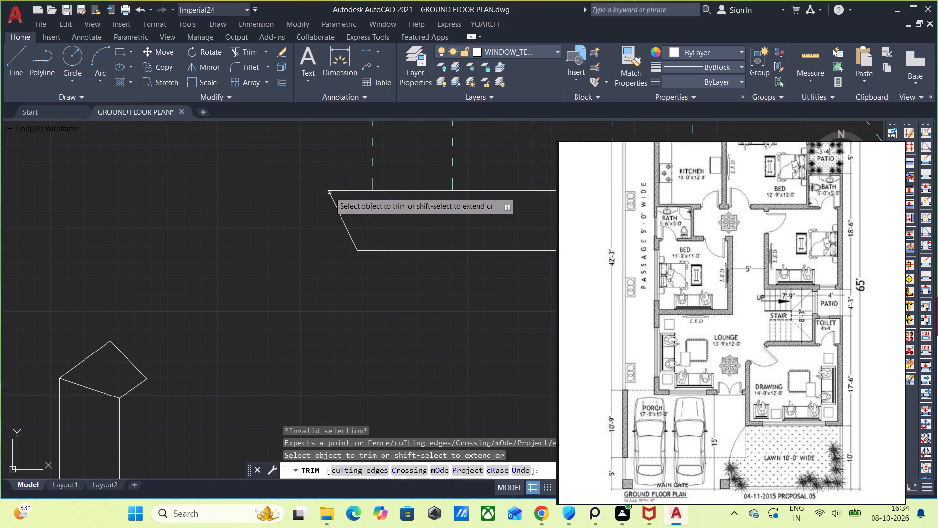
{"action": "key", "text": "Escape"}
Delete the slanted jamb line between the drawing room's left wall and its shortened stub.
{"action": "scroll", "coordinate": [301, 311], "scroll_direction": "down", "scroll_amount": 3}
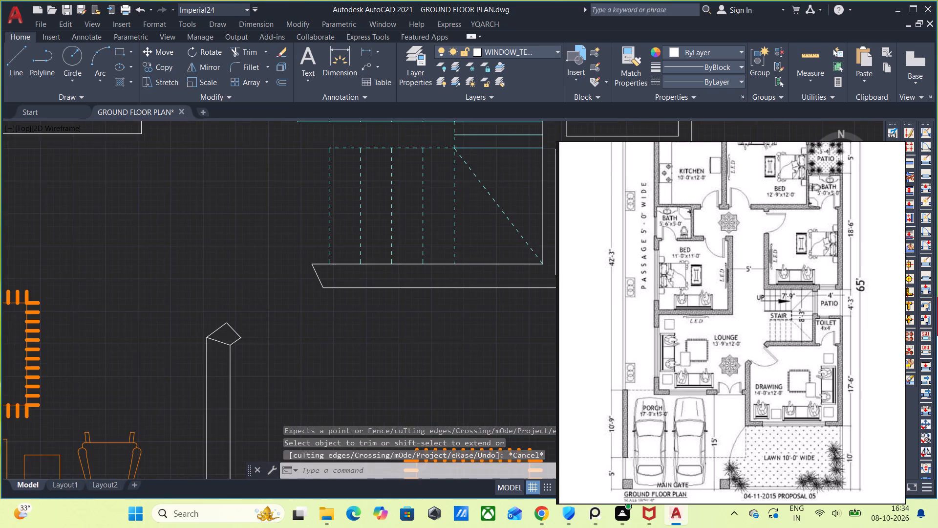
{"action": "scroll", "coordinate": [319, 302], "scroll_direction": "up", "scroll_amount": 1}
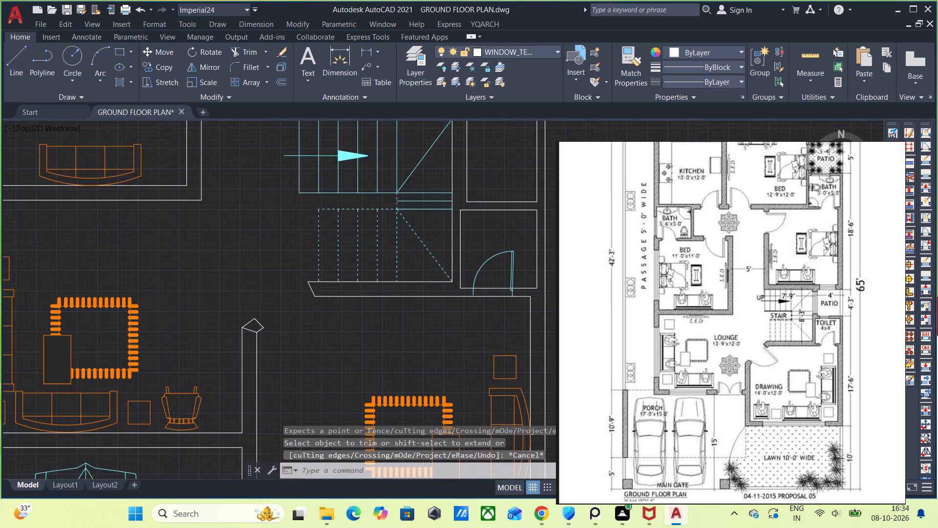
{"action": "scroll", "coordinate": [319, 302], "scroll_direction": "down", "scroll_amount": 1}
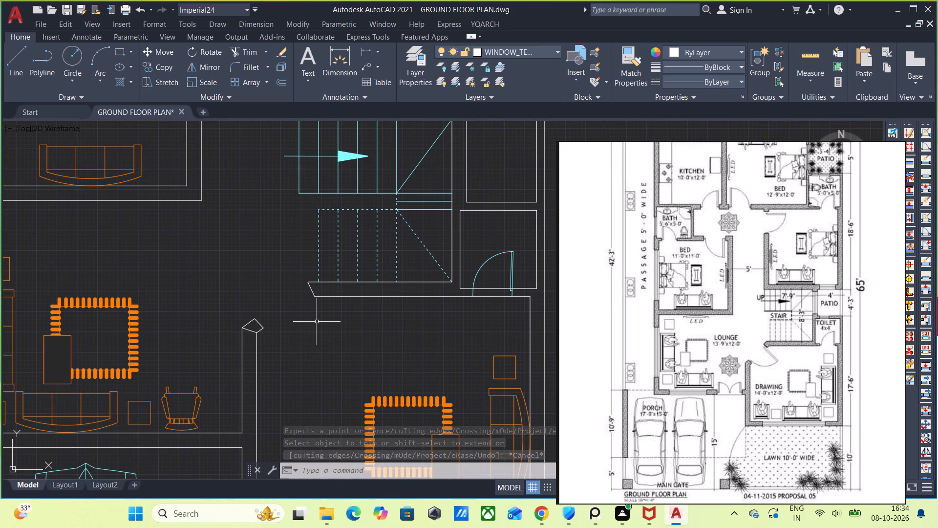
{"action": "scroll", "coordinate": [295, 319], "scroll_direction": "up", "scroll_amount": 1}
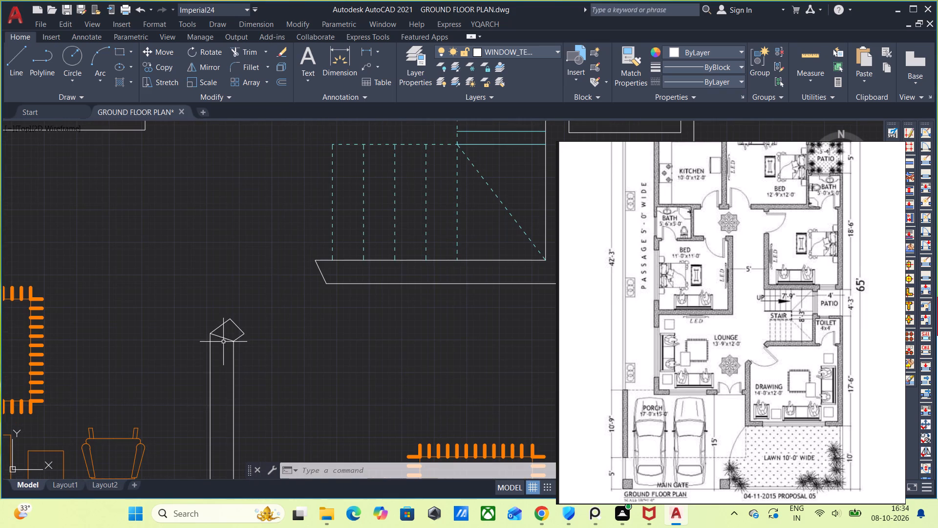
{"action": "left_click", "coordinate": [225, 339]}
{"action": "key", "text": "Delete"}
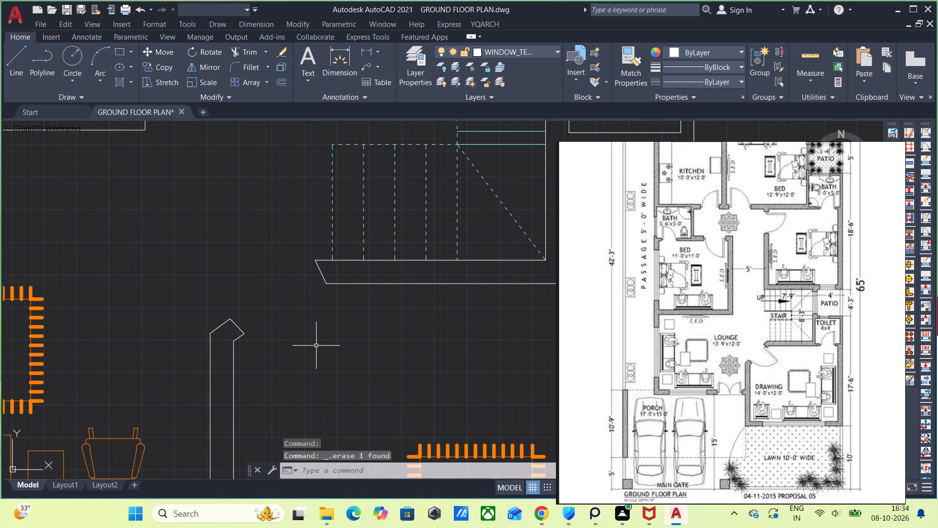
Draw a matching slanted stub of about 8 1/2" by 10" from the jamb line at the end of the wall below the stairs.
{"action": "scroll", "coordinate": [316, 346], "scroll_direction": "down", "scroll_amount": 1}
{"action": "middle_click_drag", "start_coordinate": [308, 339], "coordinate": [261, 392]}
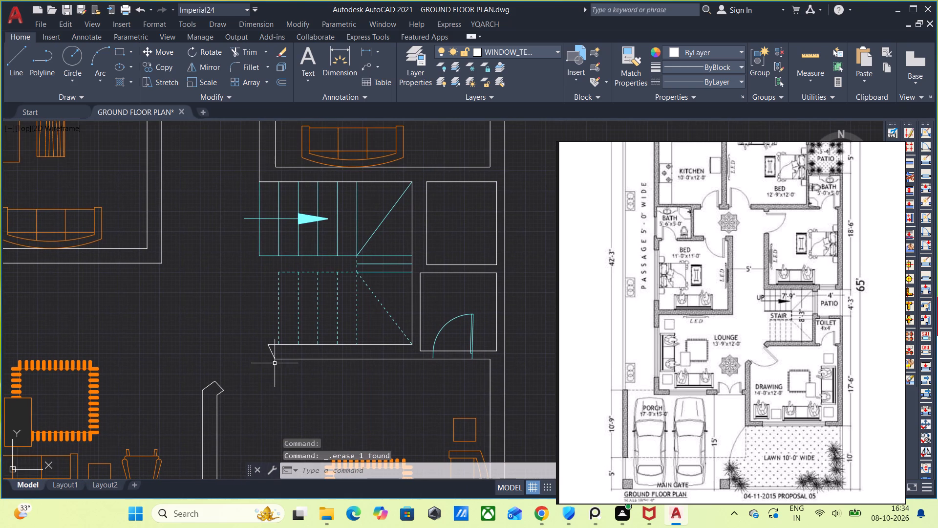
{"action": "scroll", "coordinate": [275, 361], "scroll_direction": "up", "scroll_amount": 1}
{"action": "key", "text": "l"}
{"action": "key", "text": "Return"}
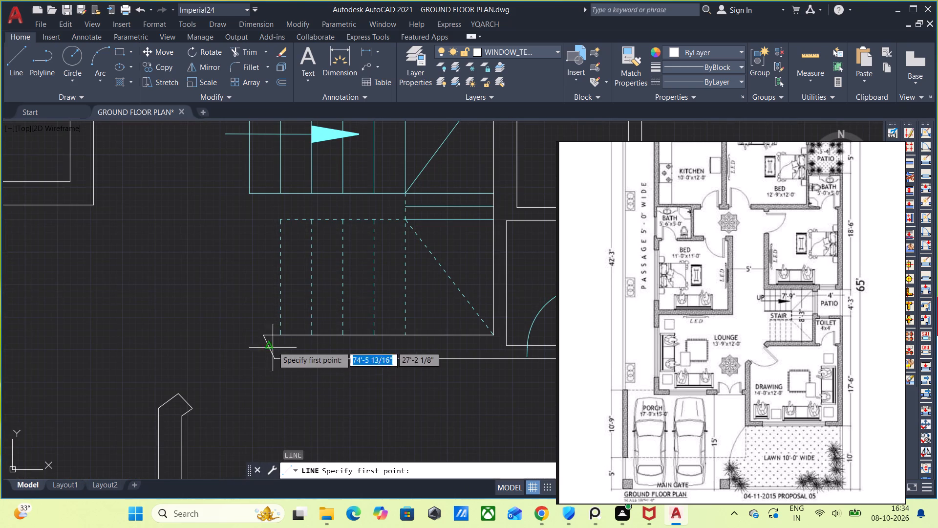
{"action": "left_click", "coordinate": [265, 334]}
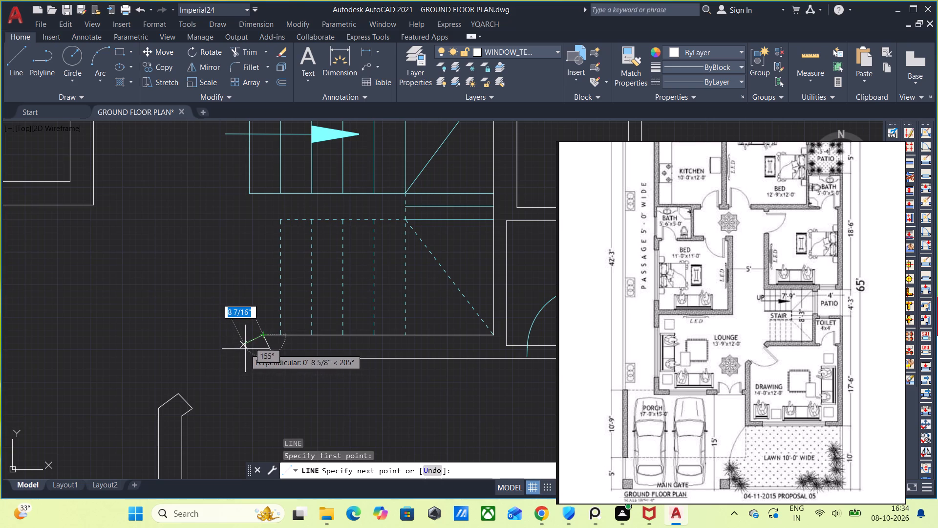
{"action": "left_click", "coordinate": [245, 349]}
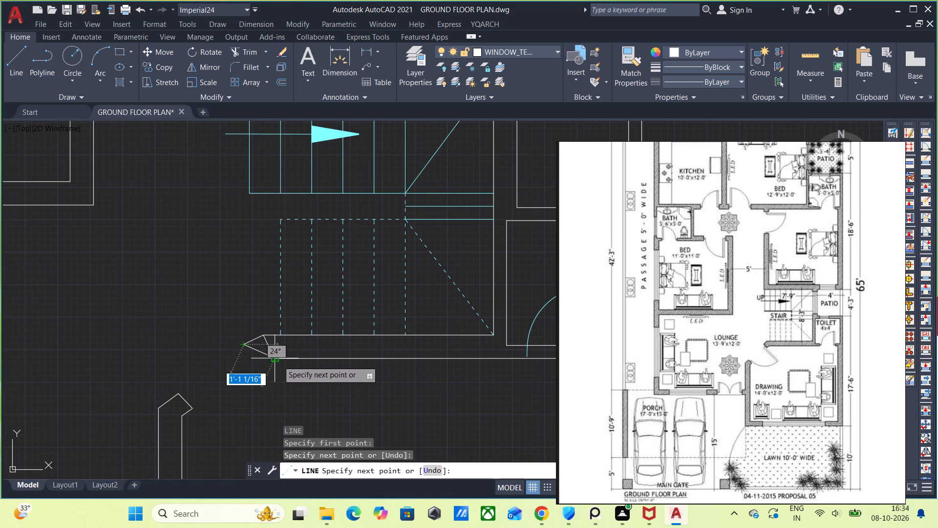
{"action": "left_click", "coordinate": [260, 373]}
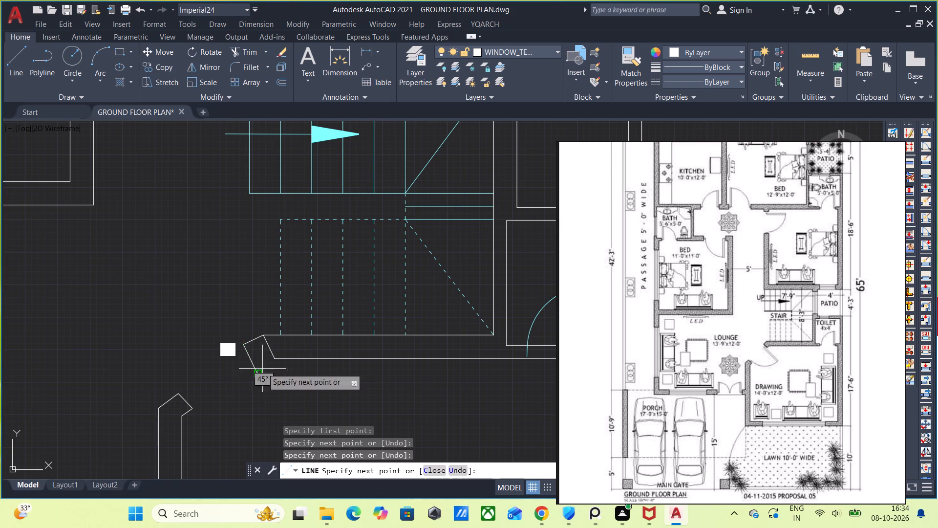
{"action": "left_click", "coordinate": [273, 359]}
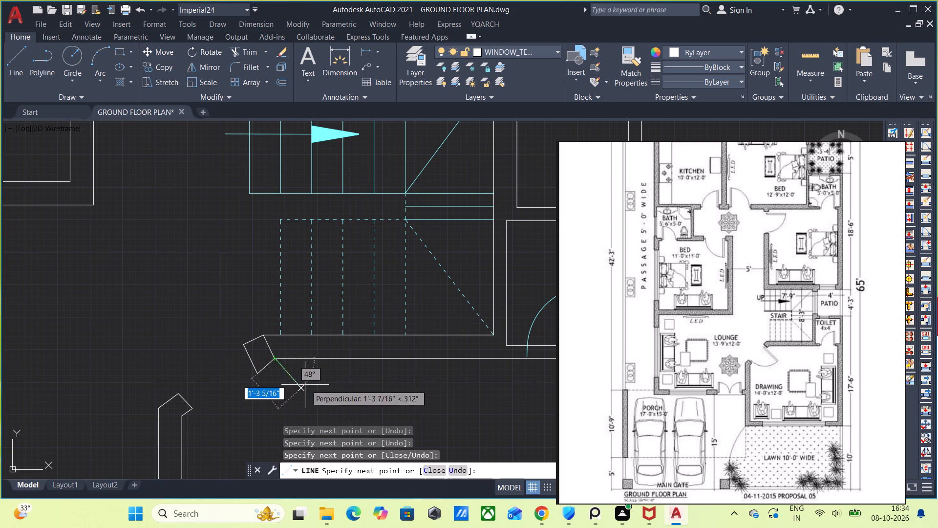
{"action": "key", "text": "ctrl+z"}
{"action": "key", "text": "ctrl+z"}
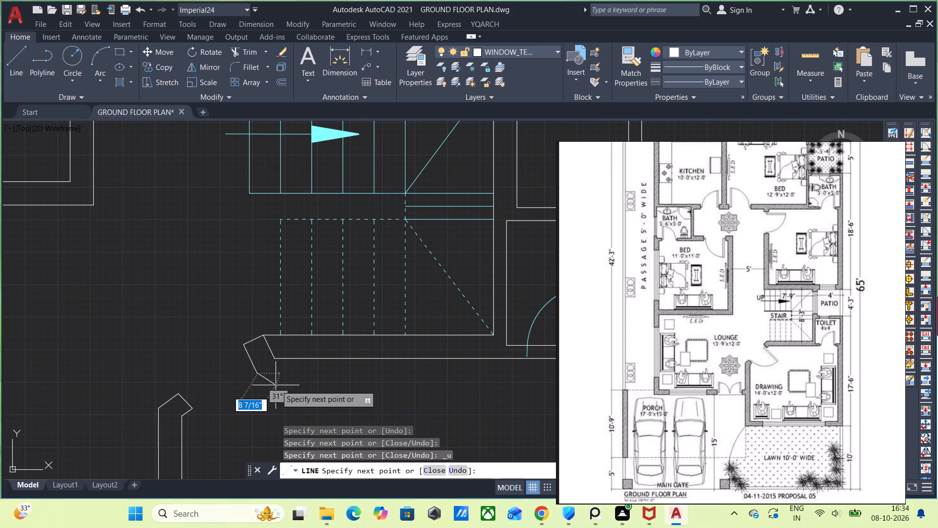
{"action": "left_click", "coordinate": [251, 366]}
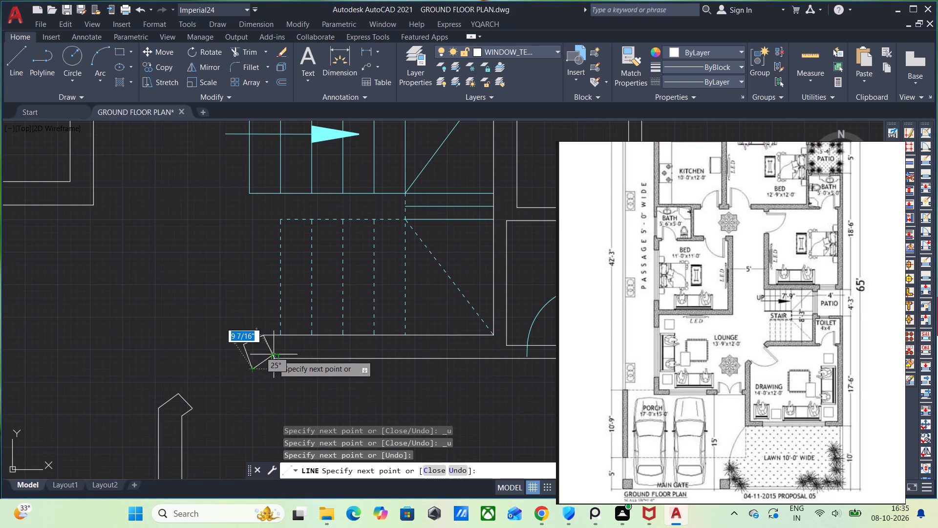
{"action": "left_click", "coordinate": [274, 354]}
{"action": "key", "text": "Escape"}
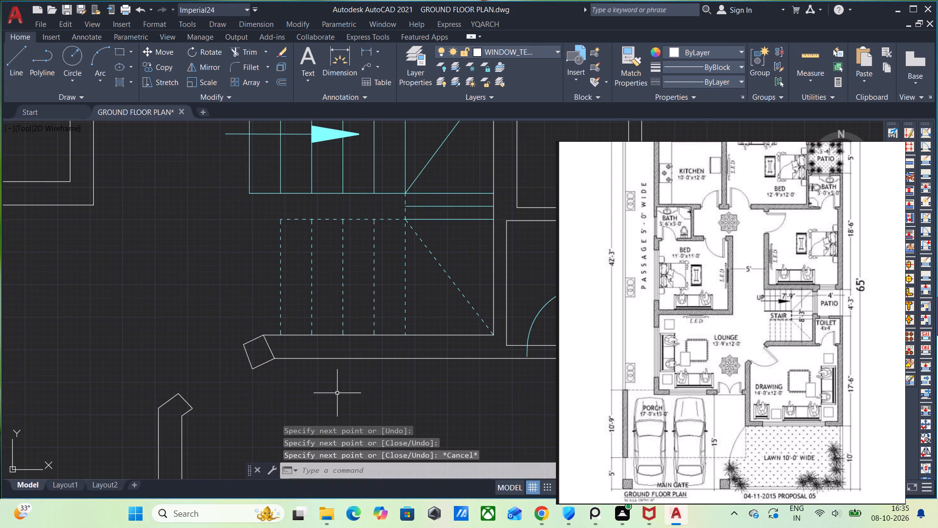
Delete the slanted jamb line between the wall below the stairs and its new slanted stub.
{"action": "left_click", "coordinate": [268, 347]}
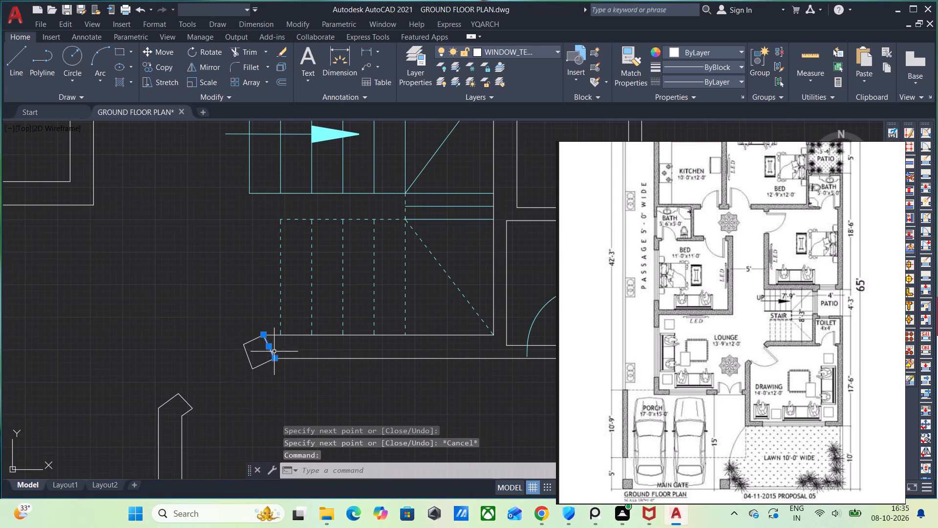
{"action": "key", "text": "Delete"}
Copy the toilet door from its hinge point into the drawing room's angled entrance, between the two slanted wall stubs.
{"action": "scroll", "coordinate": [287, 370], "scroll_direction": "down", "scroll_amount": 2}
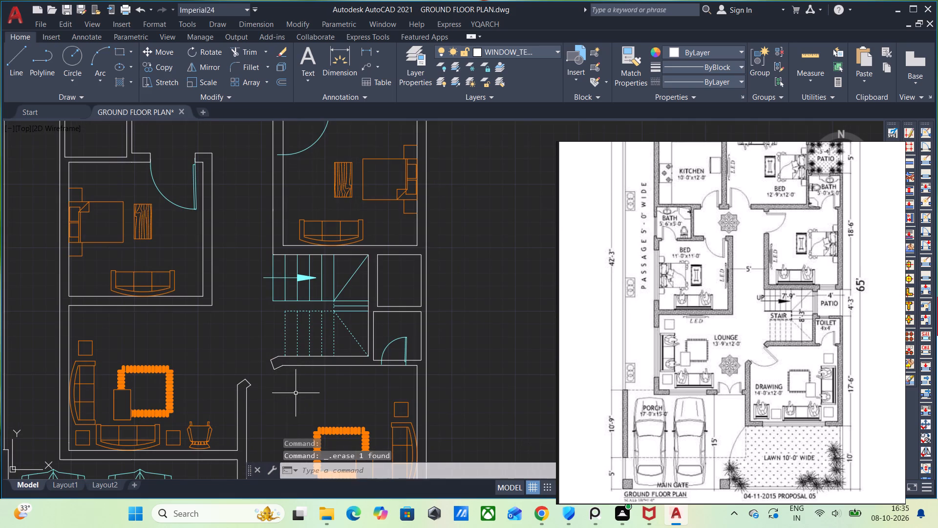
{"action": "middle_click_drag", "start_coordinate": [292, 395], "coordinate": [309, 395]}
{"action": "scroll", "coordinate": [277, 392], "scroll_direction": "up", "scroll_amount": 1}
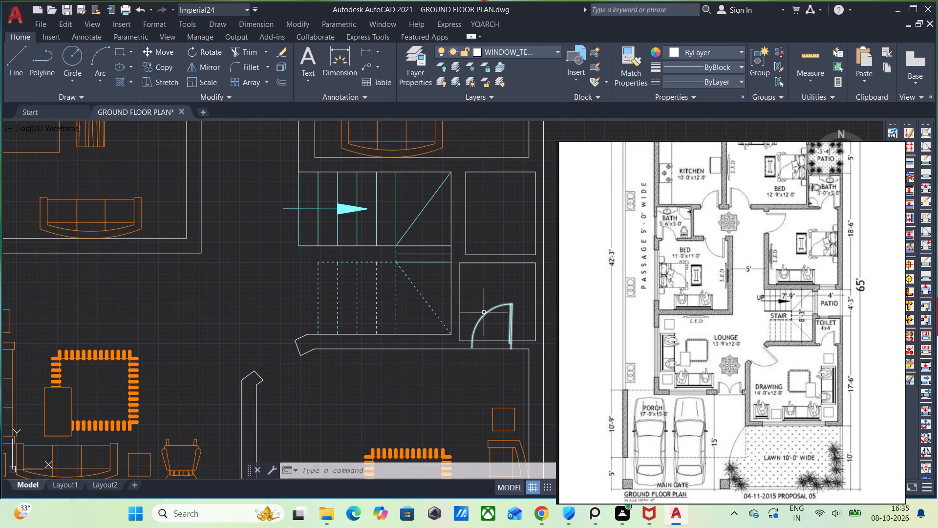
{"action": "scroll", "coordinate": [415, 254], "scroll_direction": "down", "scroll_amount": 2}
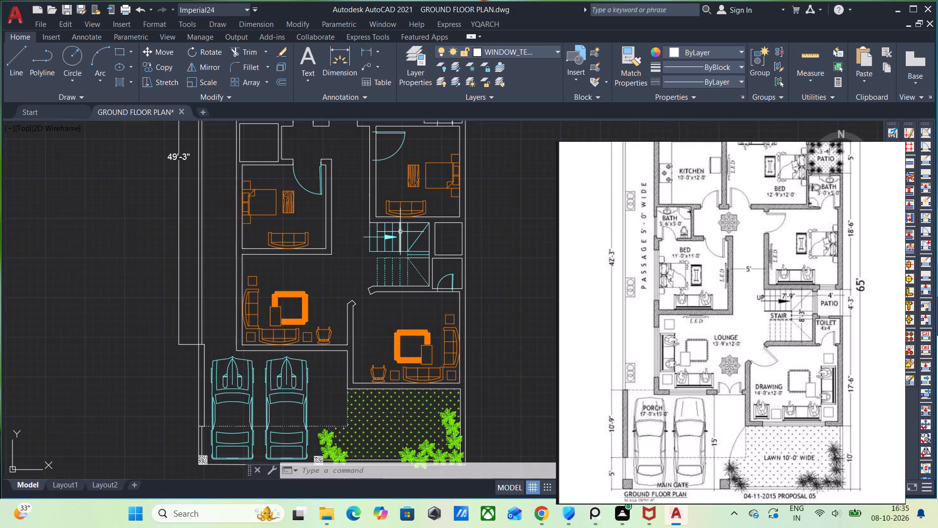
{"action": "scroll", "coordinate": [394, 237], "scroll_direction": "up", "scroll_amount": 1}
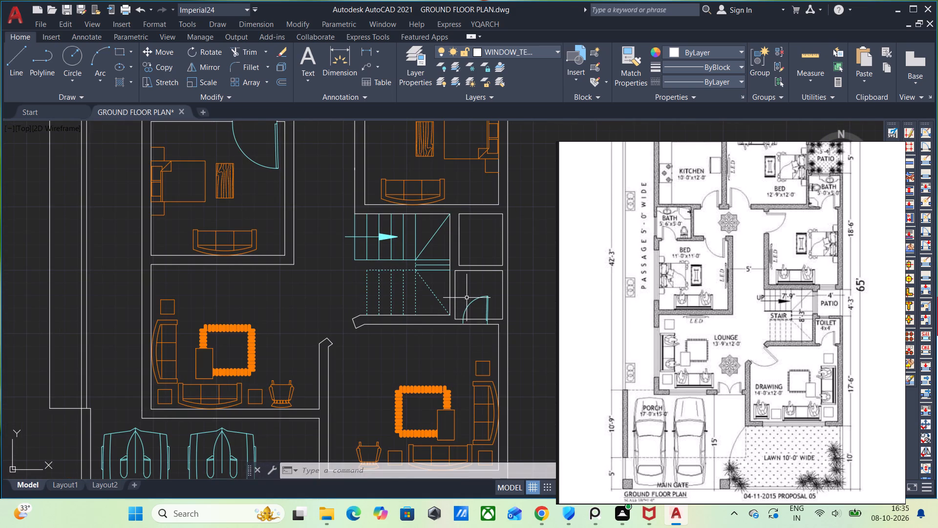
{"action": "middle_click_drag", "start_coordinate": [466, 301], "coordinate": [451, 346]}
{"action": "scroll", "coordinate": [451, 346], "scroll_direction": "down", "scroll_amount": 1}
{"action": "scroll", "coordinate": [400, 406], "scroll_direction": "up", "scroll_amount": 1}
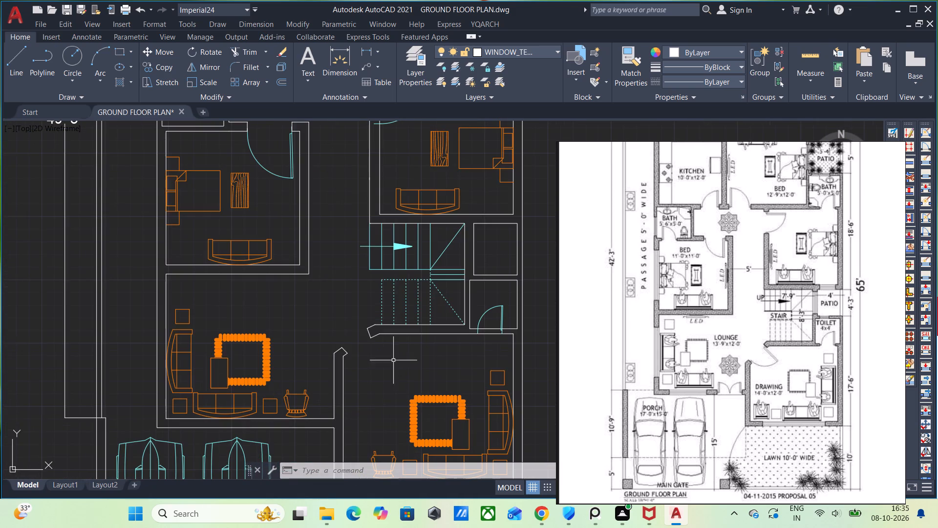
{"action": "scroll", "coordinate": [381, 369], "scroll_direction": "up", "scroll_amount": 1}
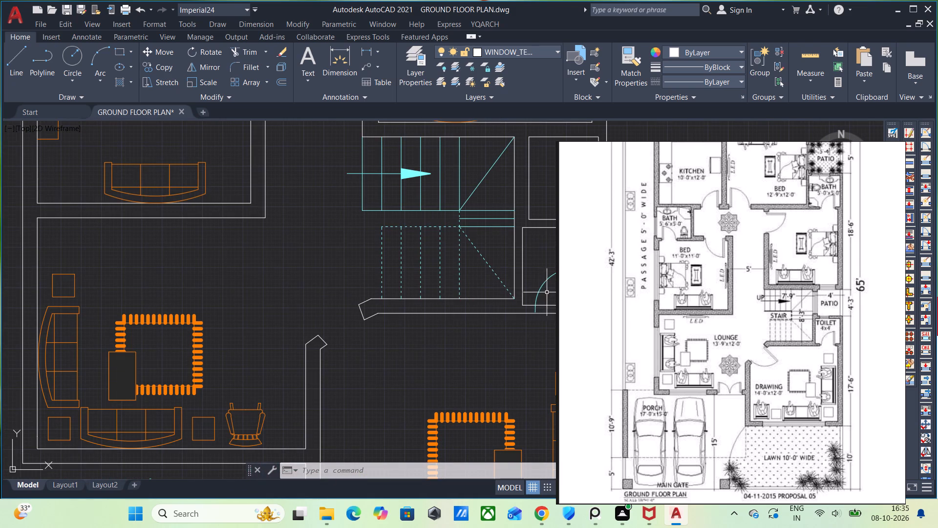
{"action": "left_click", "coordinate": [542, 288]}
{"action": "middle_click_drag", "start_coordinate": [500, 365], "coordinate": [375, 381]}
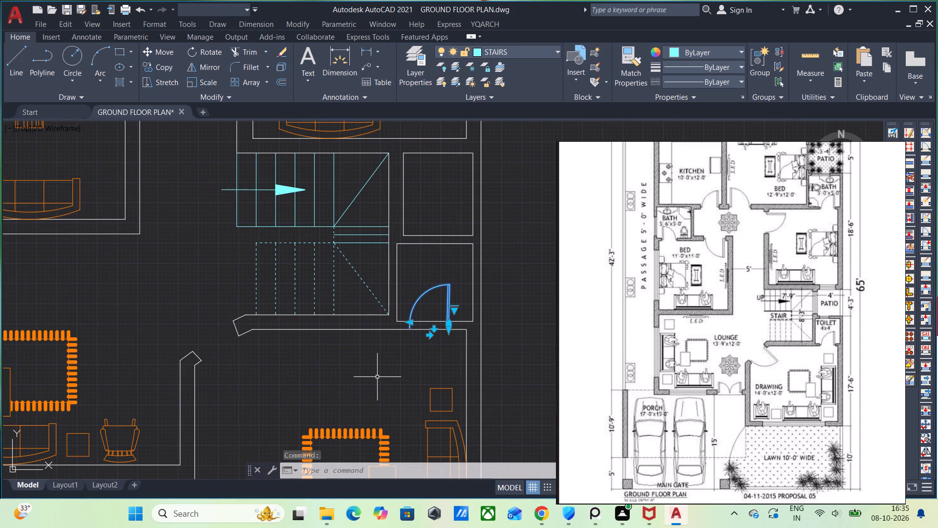
{"action": "type", "text": "CO"}
{"action": "key", "text": "Return"}
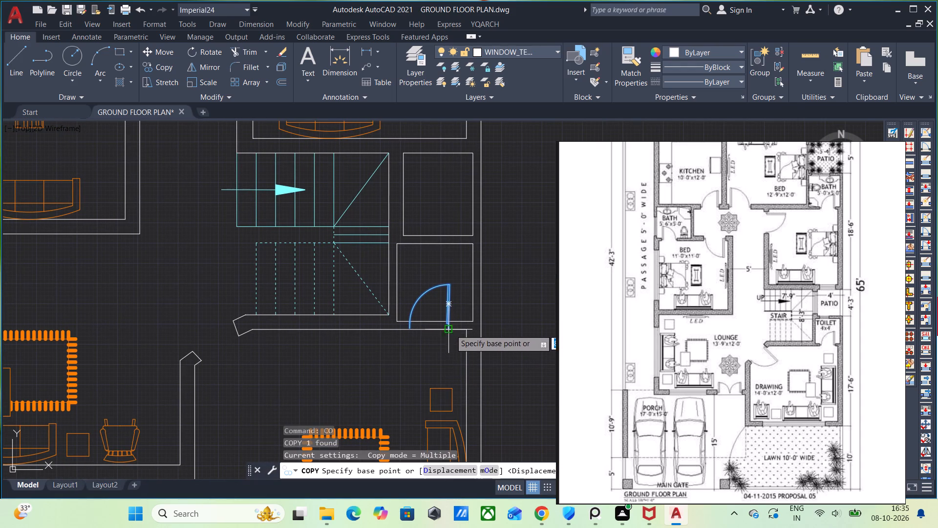
{"action": "left_click", "coordinate": [451, 328]}
{"action": "left_click", "coordinate": [238, 372]}
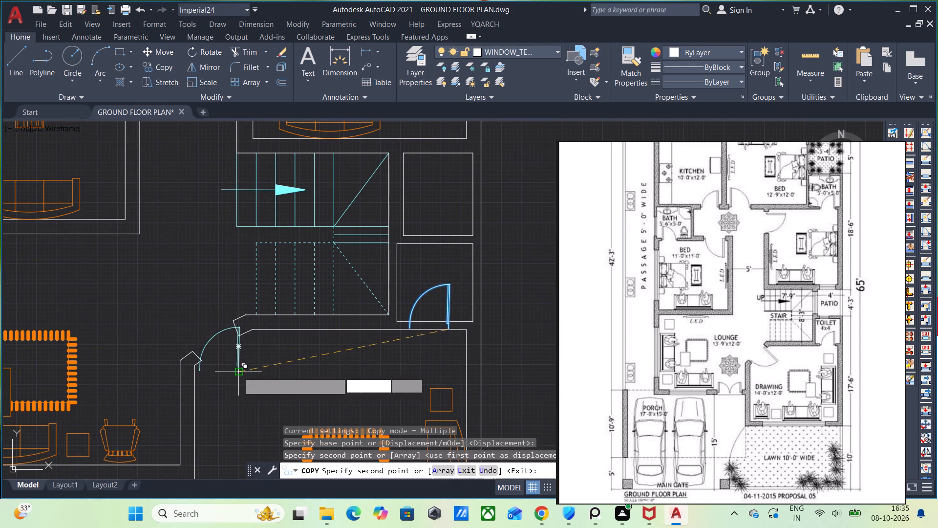
{"action": "key", "text": "Escape"}
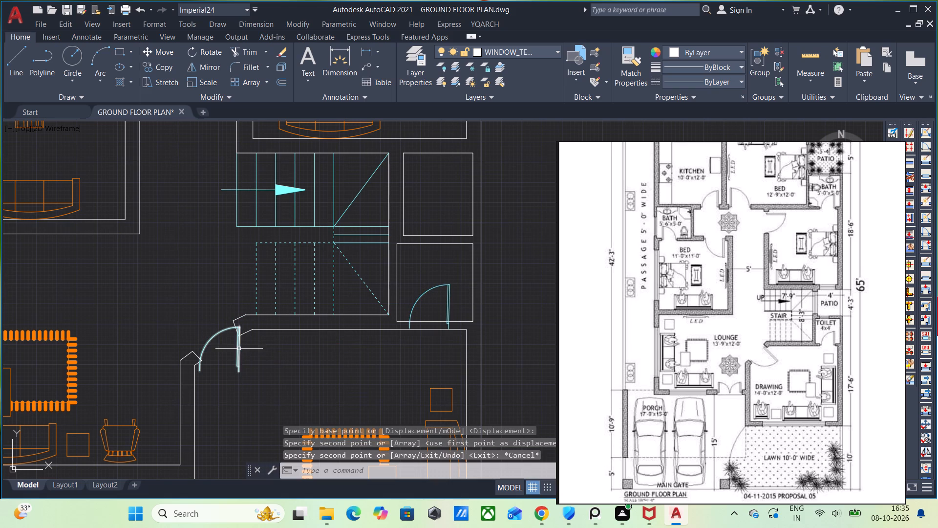
Flip the copied entrance door so that it swings down into the drawing room.
{"action": "left_click", "coordinate": [239, 349]}
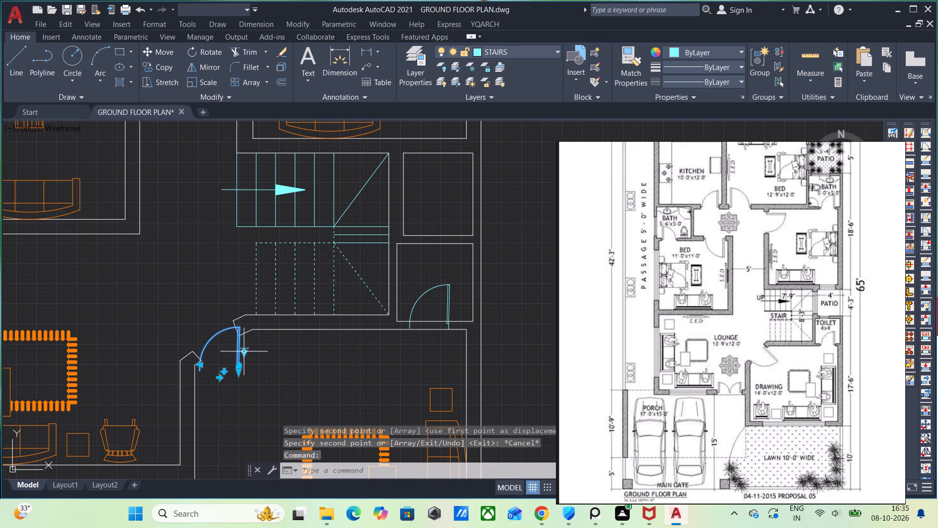
{"action": "left_click", "coordinate": [226, 374]}
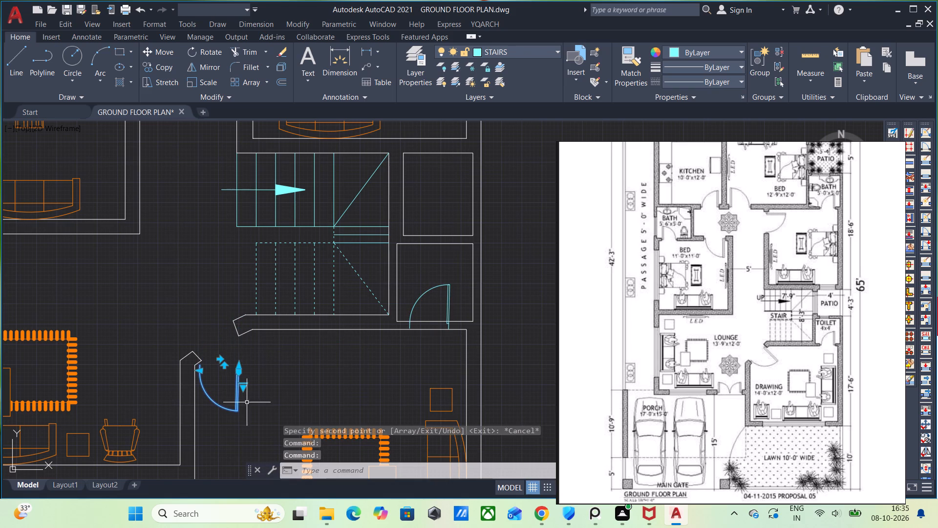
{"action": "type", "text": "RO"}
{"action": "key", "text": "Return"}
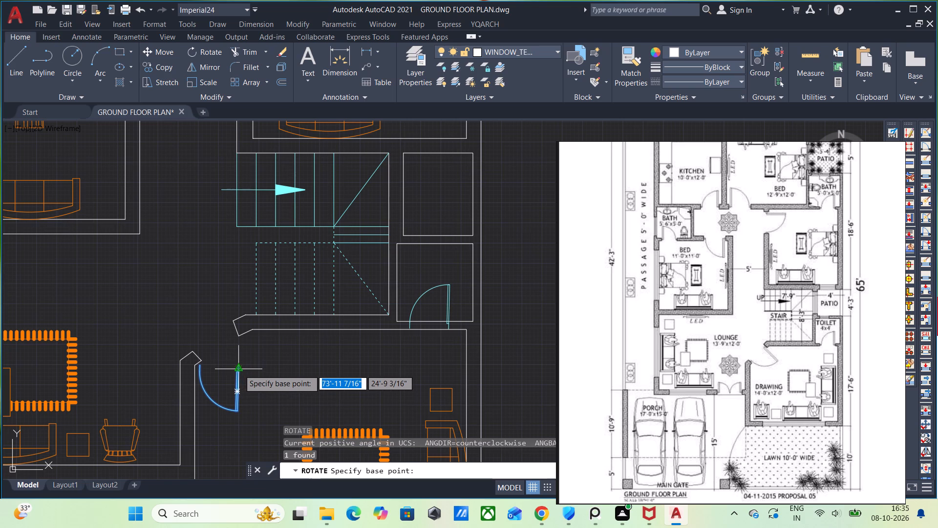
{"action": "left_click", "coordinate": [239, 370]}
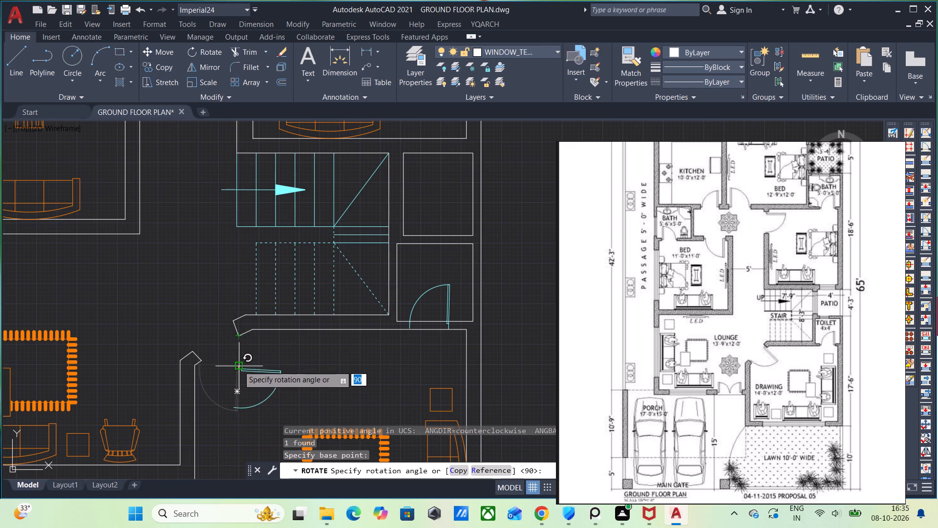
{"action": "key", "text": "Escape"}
Move the entrance door by its hinge point onto the end line of the slanted stub below the stairs.
{"action": "left_click", "coordinate": [246, 395]}
{"action": "left_click", "coordinate": [230, 370]}
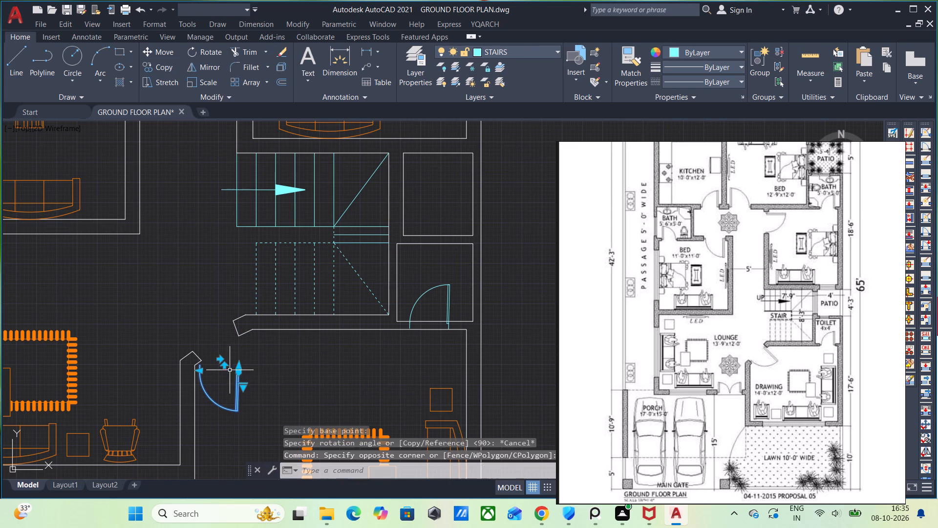
{"action": "key", "text": "m"}
{"action": "key", "text": "Return"}
{"action": "scroll", "coordinate": [256, 369], "scroll_direction": "up", "scroll_amount": 1}
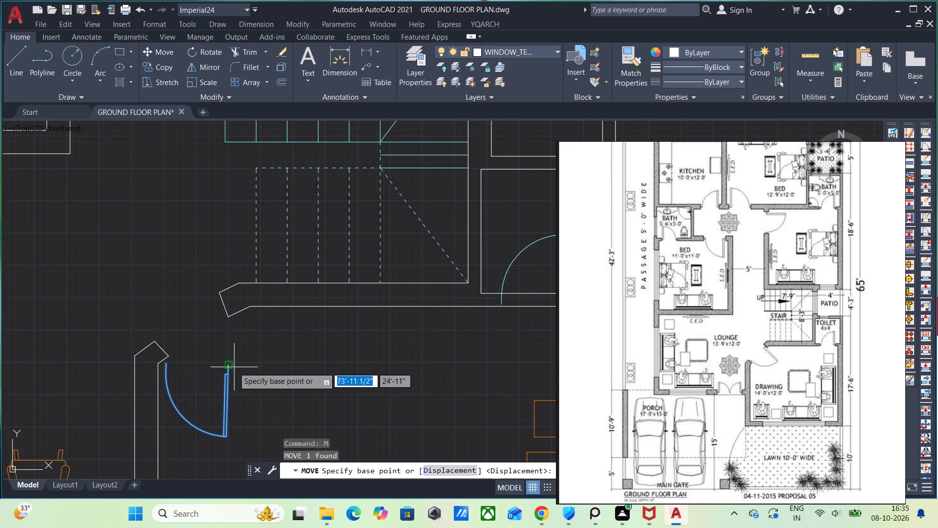
{"action": "left_click", "coordinate": [229, 366]}
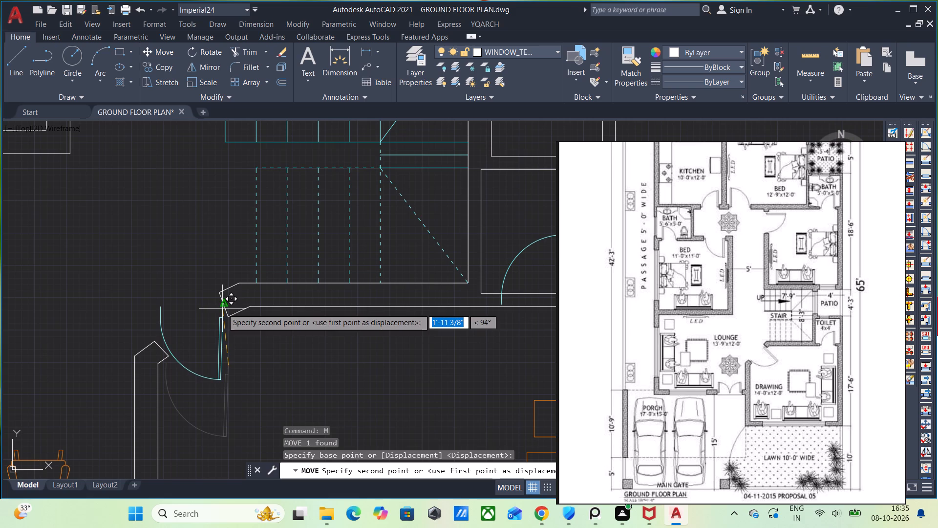
{"action": "left_click", "coordinate": [222, 308]}
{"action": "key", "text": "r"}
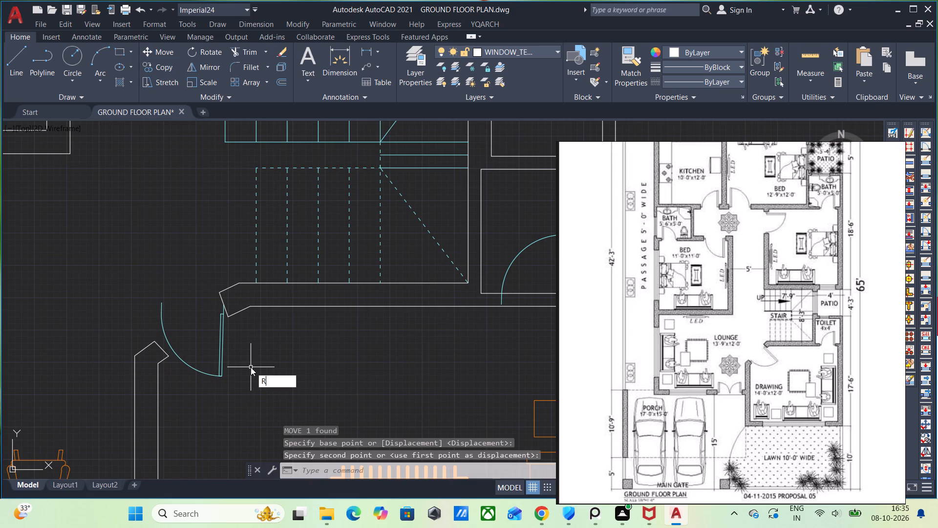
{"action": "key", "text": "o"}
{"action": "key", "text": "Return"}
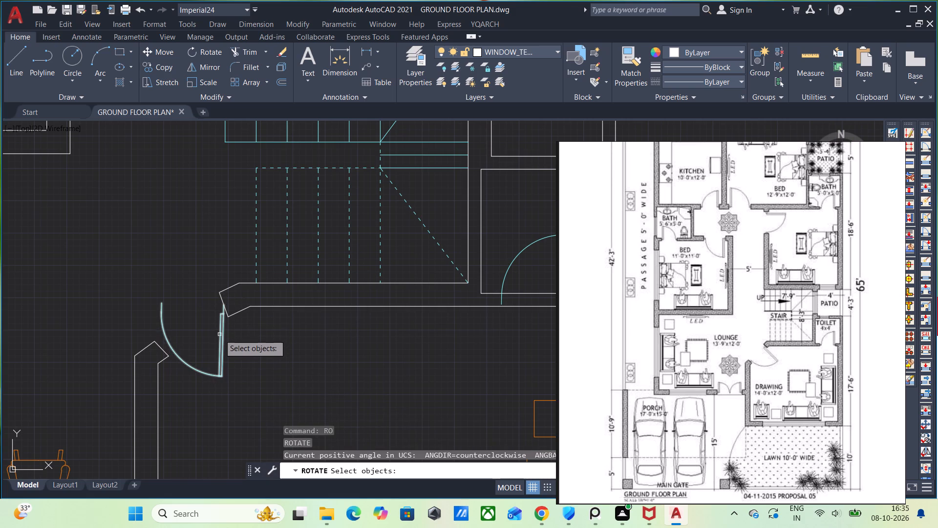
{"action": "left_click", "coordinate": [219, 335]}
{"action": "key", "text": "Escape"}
Rotate the entrance door counterclockwise about its hinge point so its leaf slants into the drawing room.
{"action": "left_click", "coordinate": [224, 348]}
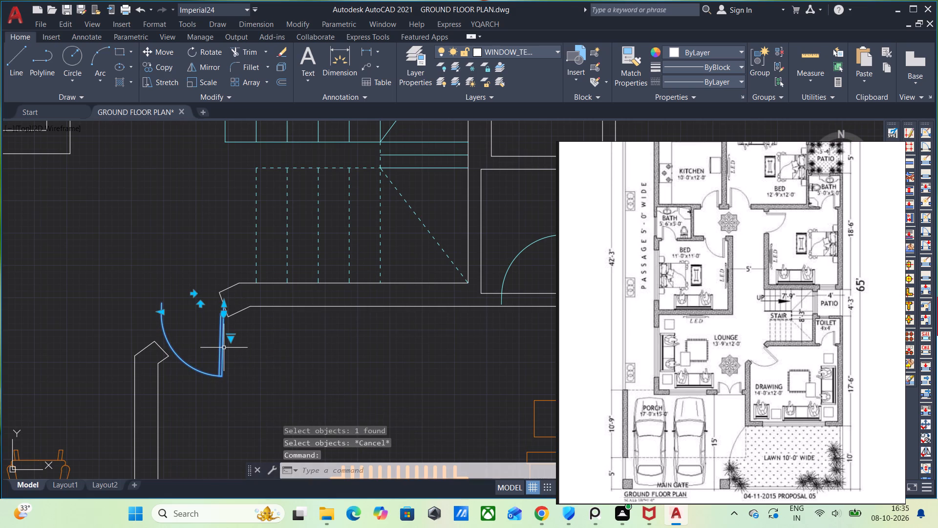
{"action": "type", "text": "RO"}
{"action": "key", "text": "Return"}
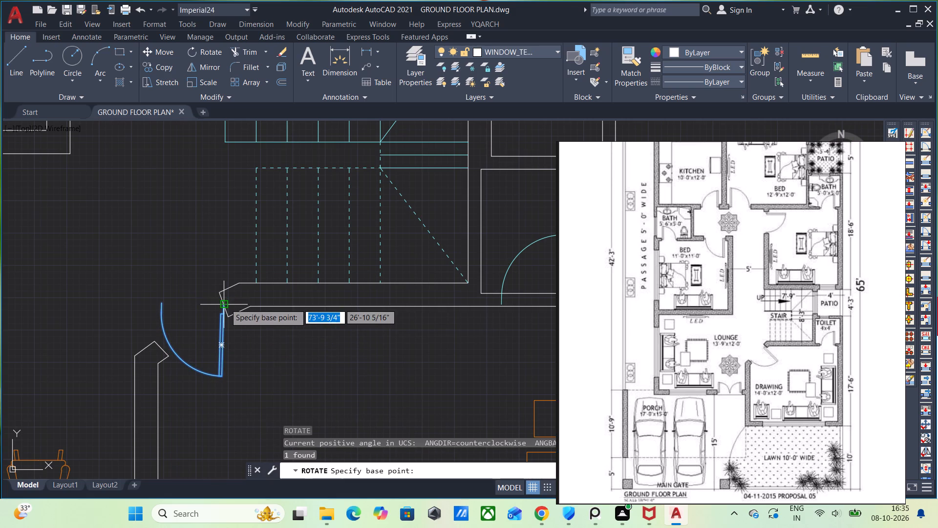
{"action": "left_click", "coordinate": [225, 304]}
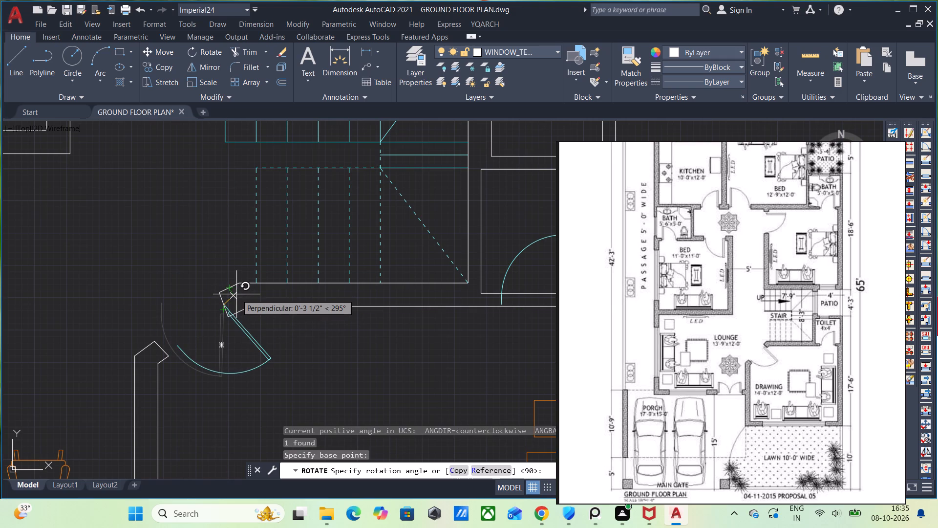
{"action": "left_click", "coordinate": [236, 295]}
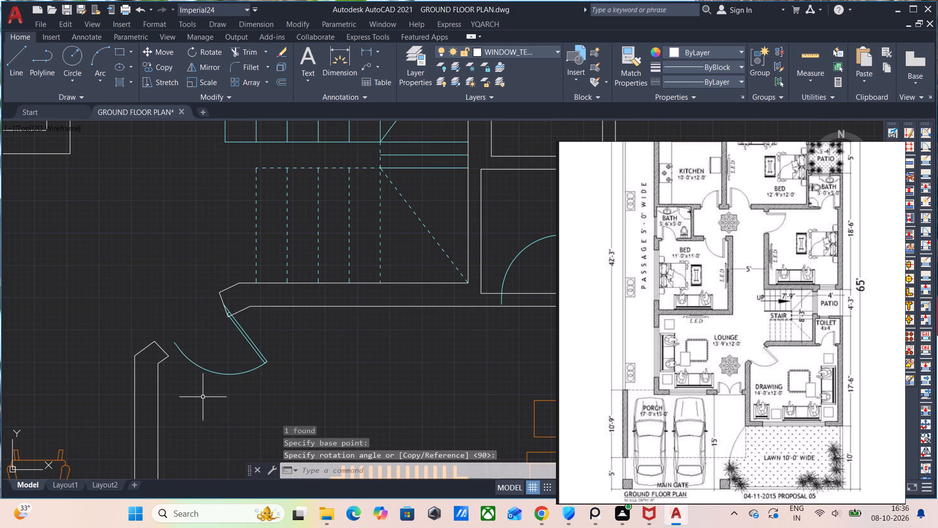
Scale up the entrance door from its hinge point so its swing arc reaches the opposite wall stub.
{"action": "left_click", "coordinate": [240, 332]}
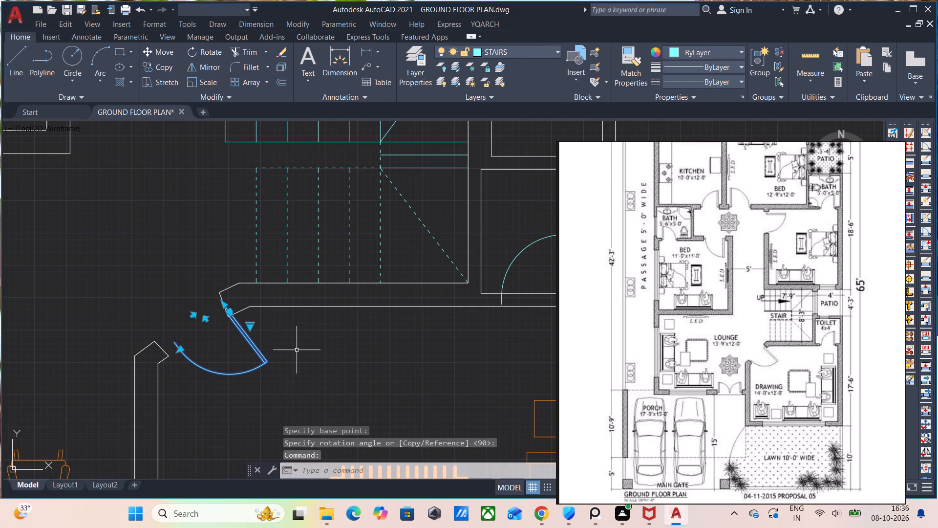
{"action": "type", "text": "SC"}
{"action": "key", "text": "Return"}
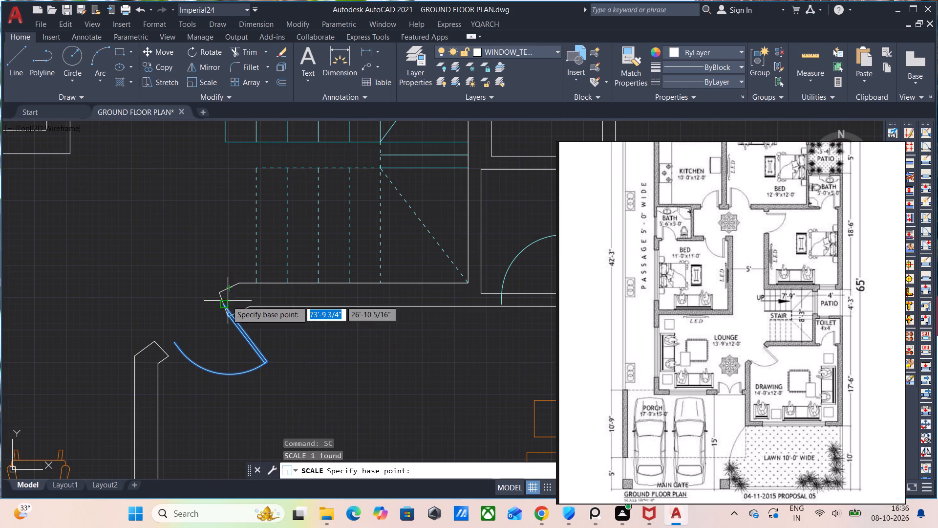
{"action": "left_click", "coordinate": [226, 302]}
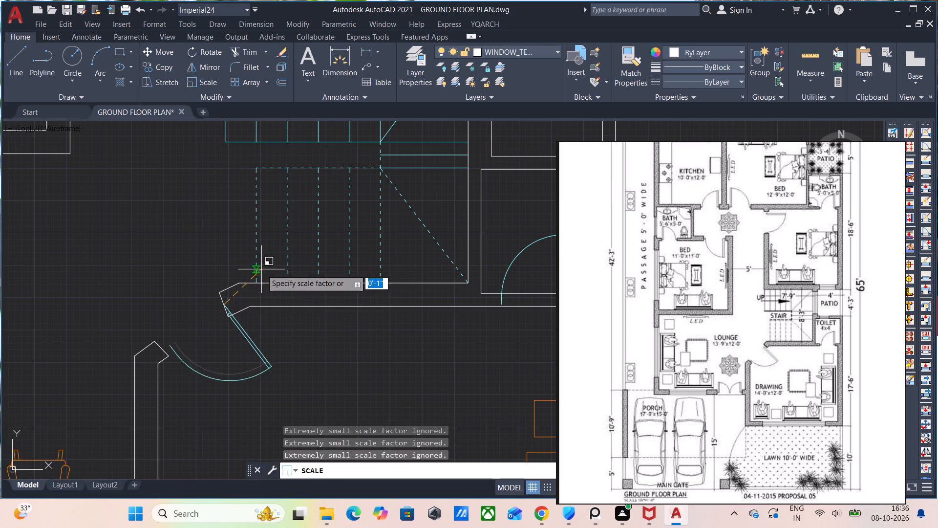
{"action": "left_click", "coordinate": [265, 265]}
{"action": "scroll", "coordinate": [248, 311], "scroll_direction": "up", "scroll_amount": 1}
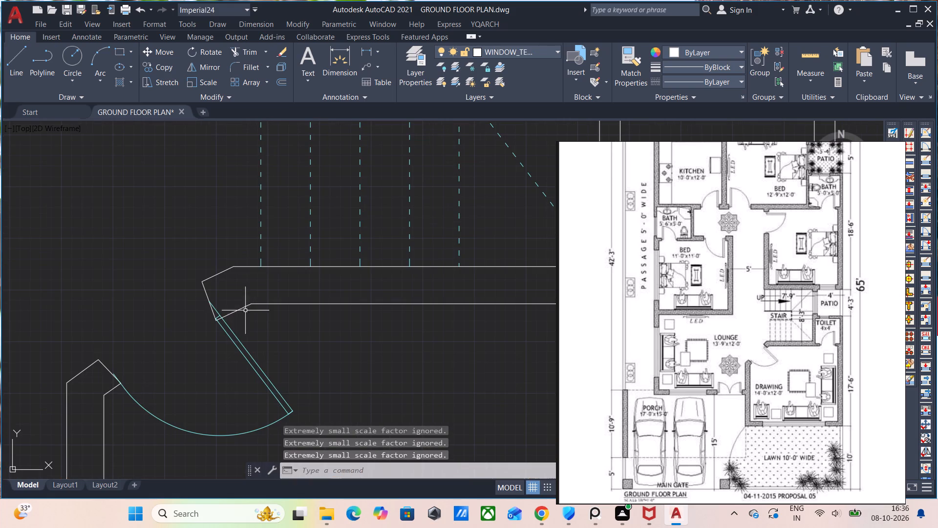
Draw a new end line about 10" long across the stub below the stairs, from its outer corner to its lower side.
{"action": "key", "text": "l"}
{"action": "key", "text": "Return"}
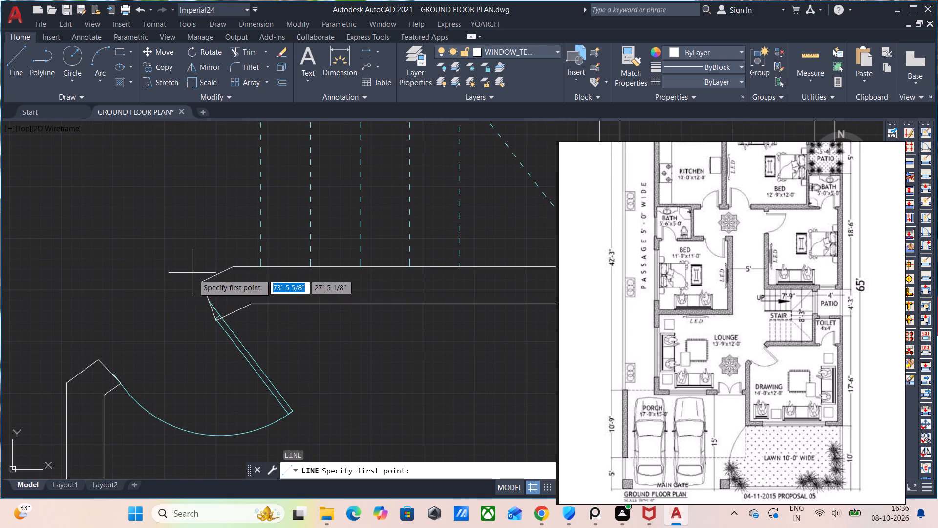
{"action": "left_click", "coordinate": [203, 283]}
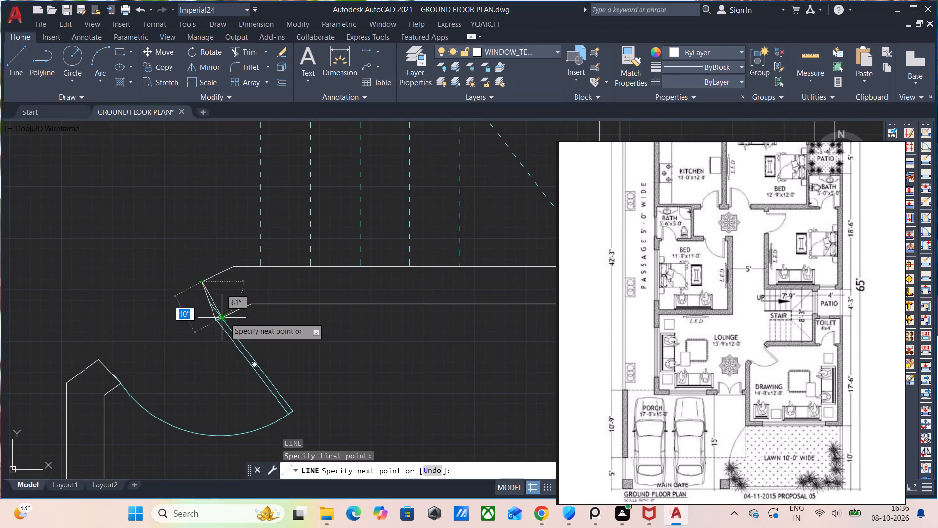
{"action": "left_click", "coordinate": [224, 316]}
{"action": "key", "text": "Escape"}
Delete the old end line of the slanted stub below the stairs.
{"action": "scroll", "coordinate": [224, 316], "scroll_direction": "up", "scroll_amount": 2}
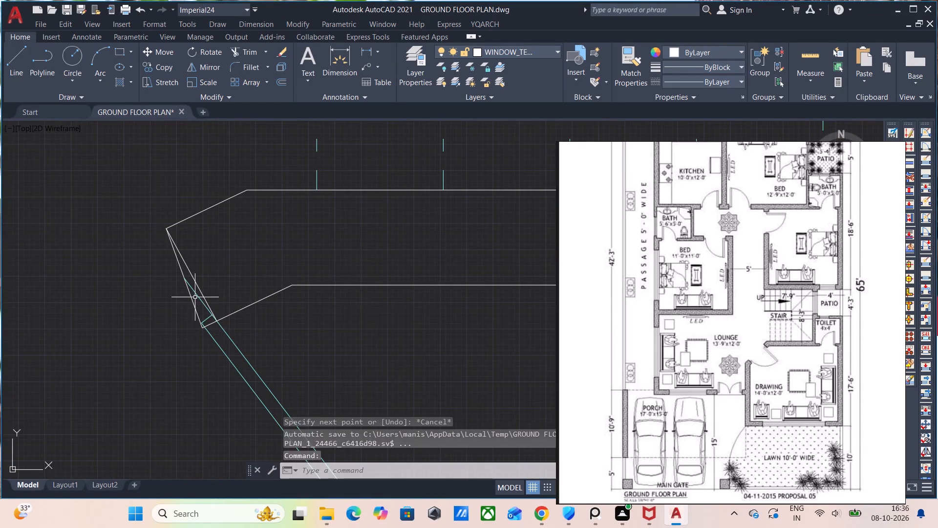
{"action": "scroll", "coordinate": [193, 294], "scroll_direction": "up", "scroll_amount": 1}
{"action": "left_click", "coordinate": [189, 299]}
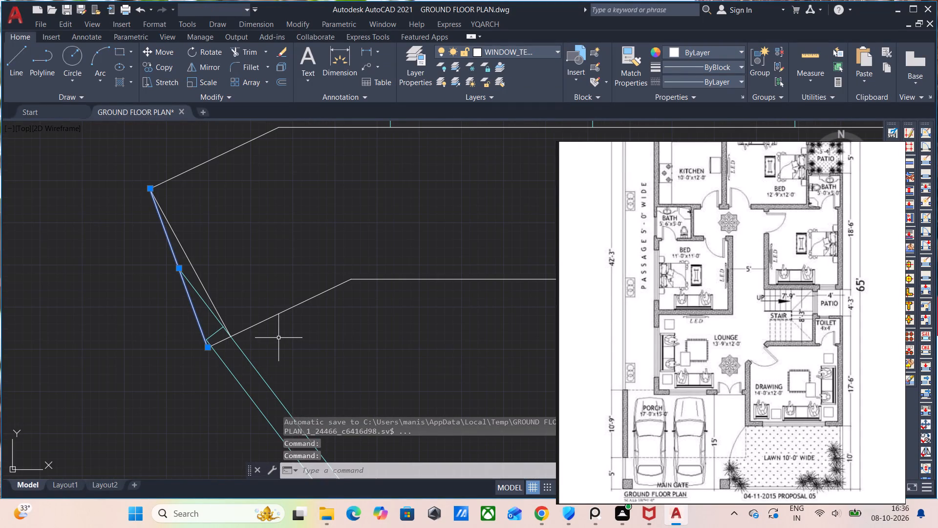
{"action": "key", "text": "Delete"}
Trim the lower side of the slanted stub below the stairs back to its new end line.
{"action": "key", "text": "t"}
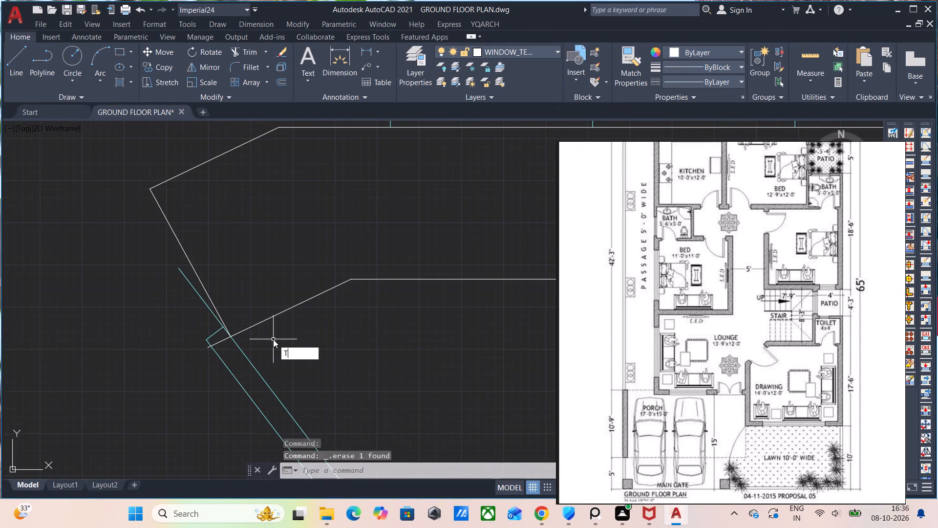
{"action": "key", "text": "r"}
{"action": "key", "text": "Return"}
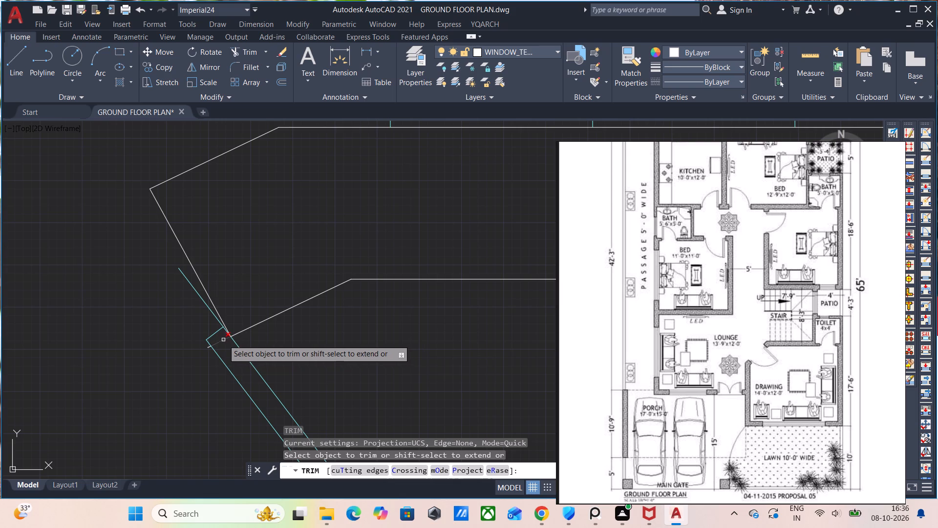
{"action": "left_click", "coordinate": [223, 340]}
{"action": "left_click", "coordinate": [209, 348]}
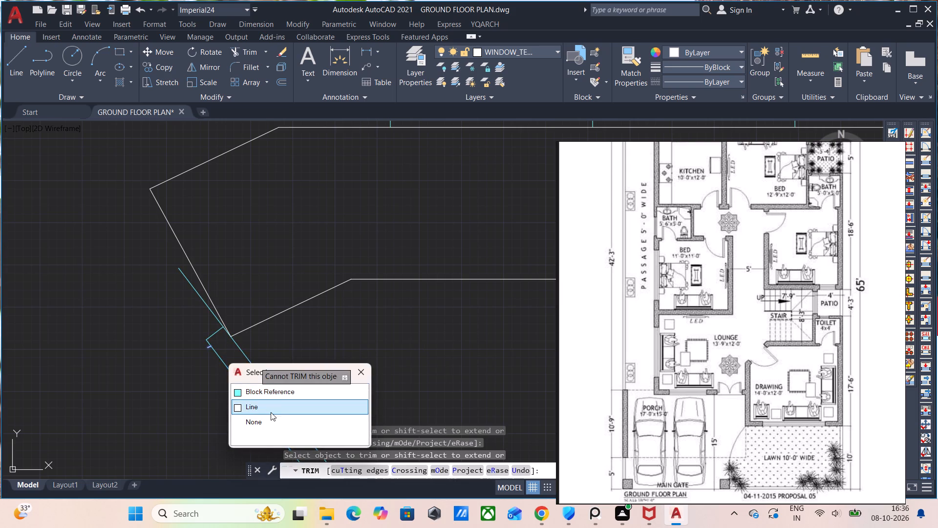
{"action": "left_click", "coordinate": [266, 407]}
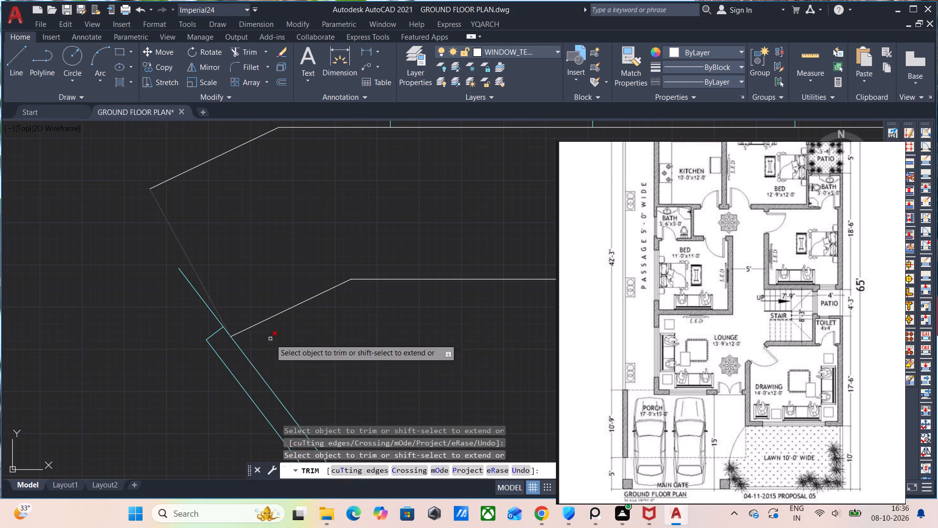
{"action": "key", "text": "Escape"}
Draw two jamb lines about 5" long across the toilet wall, one at each side of the toilet door beside the stairs.
{"action": "scroll", "coordinate": [311, 341], "scroll_direction": "down", "scroll_amount": 3}
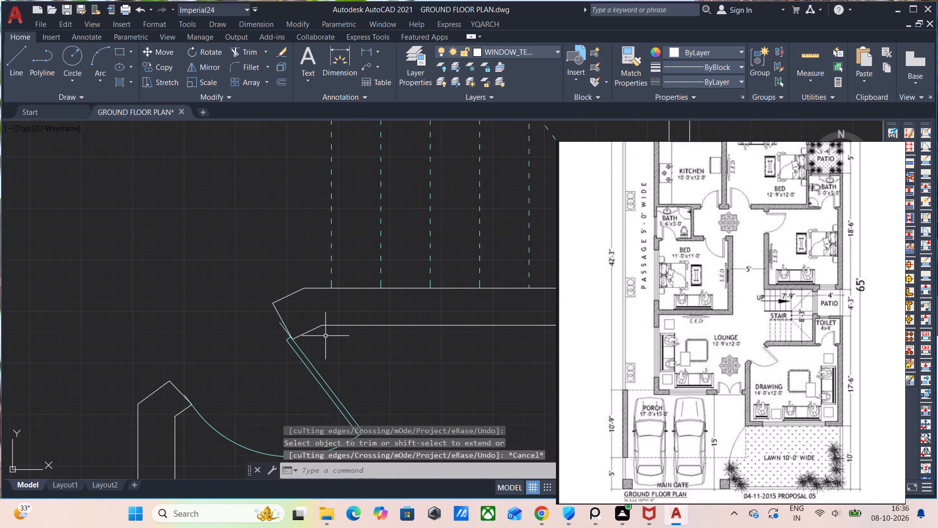
{"action": "middle_click_drag", "start_coordinate": [341, 350], "coordinate": [316, 346]}
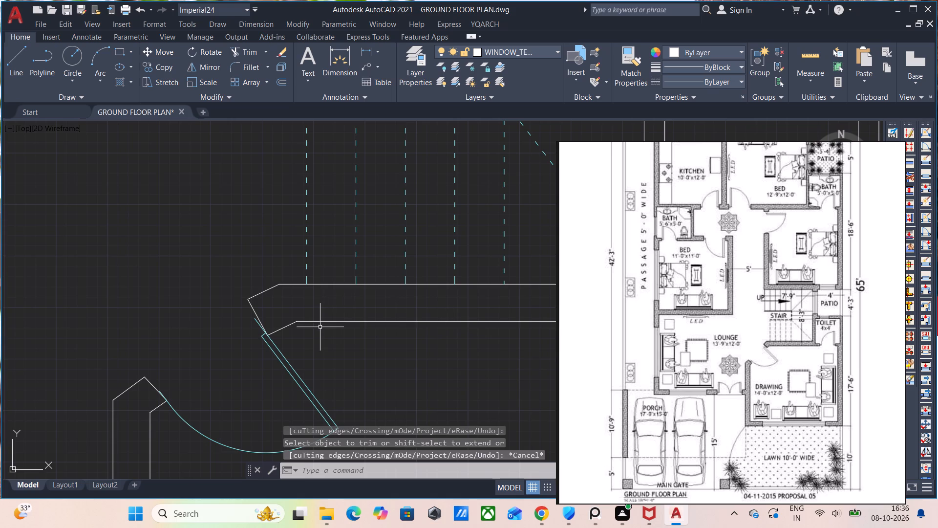
{"action": "scroll", "coordinate": [320, 328], "scroll_direction": "down", "scroll_amount": 2}
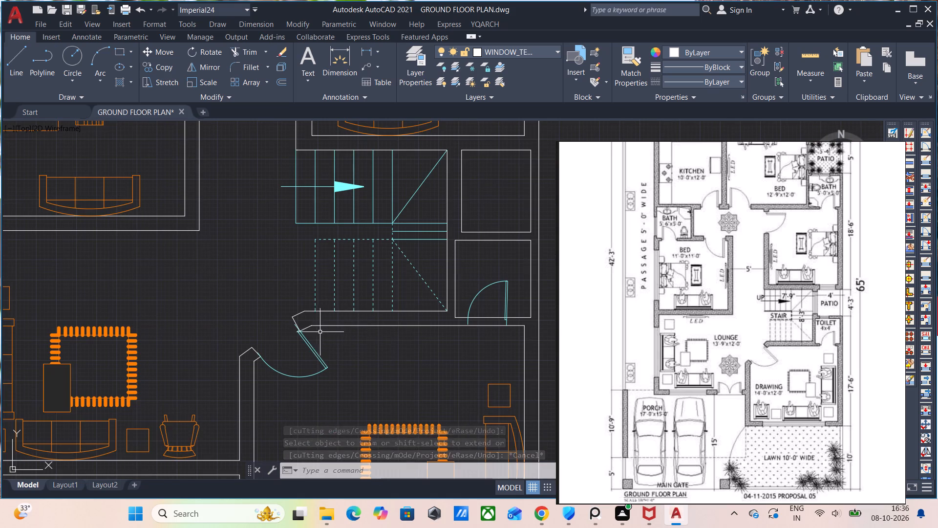
{"action": "scroll", "coordinate": [321, 333], "scroll_direction": "up", "scroll_amount": 4}
{"action": "scroll", "coordinate": [307, 326], "scroll_direction": "down", "scroll_amount": 4}
{"action": "scroll", "coordinate": [348, 325], "scroll_direction": "down", "scroll_amount": 1}
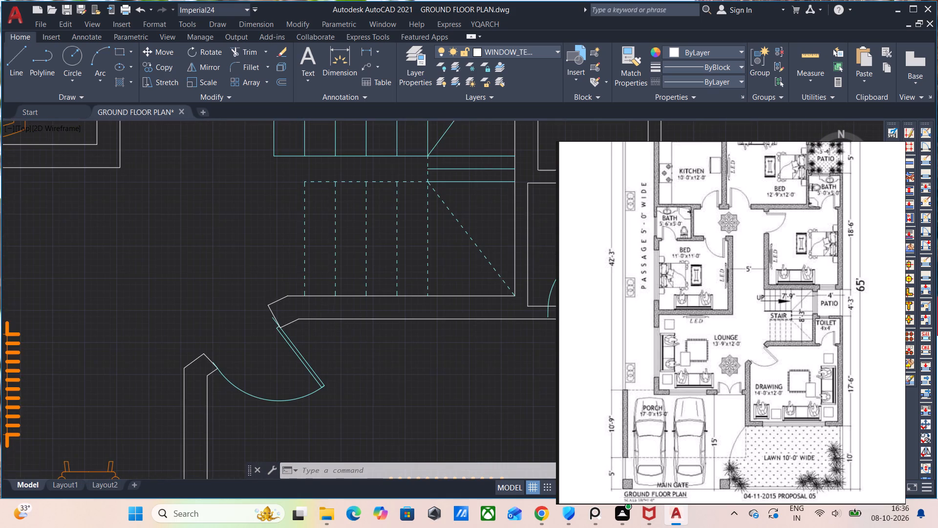
{"action": "scroll", "coordinate": [377, 340], "scroll_direction": "down", "scroll_amount": 1}
{"action": "scroll", "coordinate": [484, 329], "scroll_direction": "up", "scroll_amount": 1}
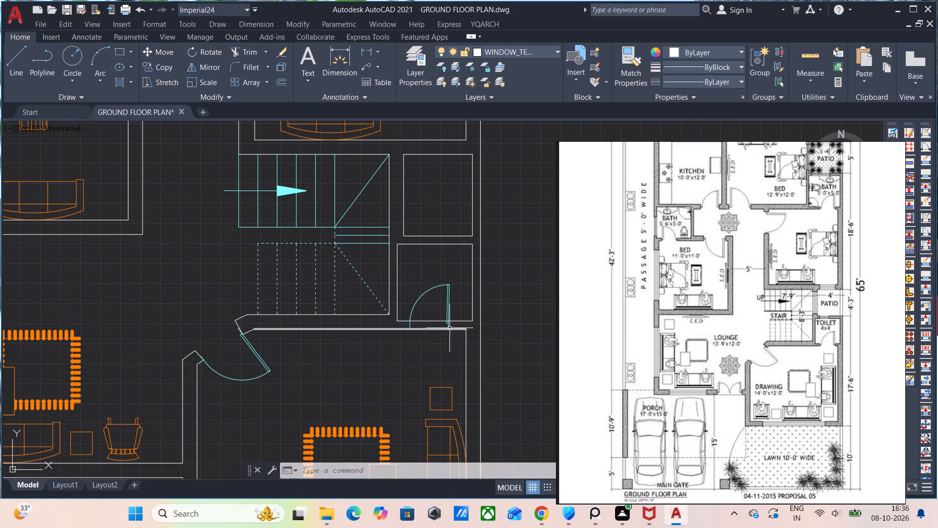
{"action": "key", "text": "l"}
{"action": "key", "text": "Return"}
{"action": "scroll", "coordinate": [431, 322], "scroll_direction": "up", "scroll_amount": 2}
{"action": "scroll", "coordinate": [472, 328], "scroll_direction": "up", "scroll_amount": 1}
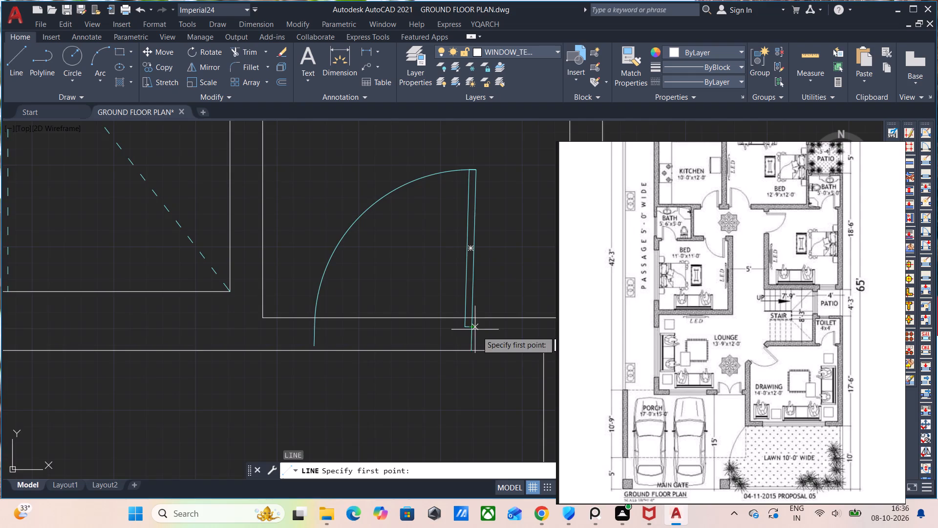
{"action": "scroll", "coordinate": [481, 333], "scroll_direction": "up", "scroll_amount": 1}
{"action": "left_click", "coordinate": [469, 309]}
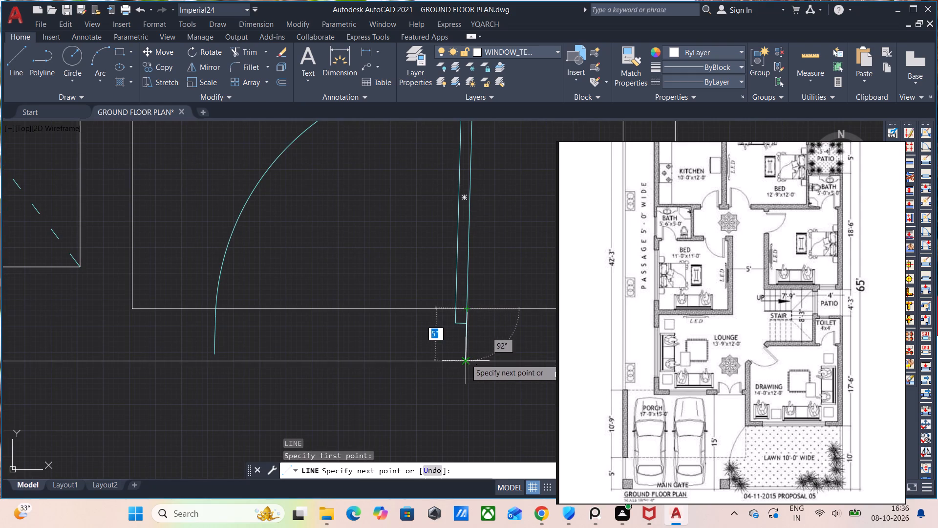
{"action": "left_click", "coordinate": [466, 359]}
{"action": "key", "text": "space"}
{"action": "key", "text": "space"}
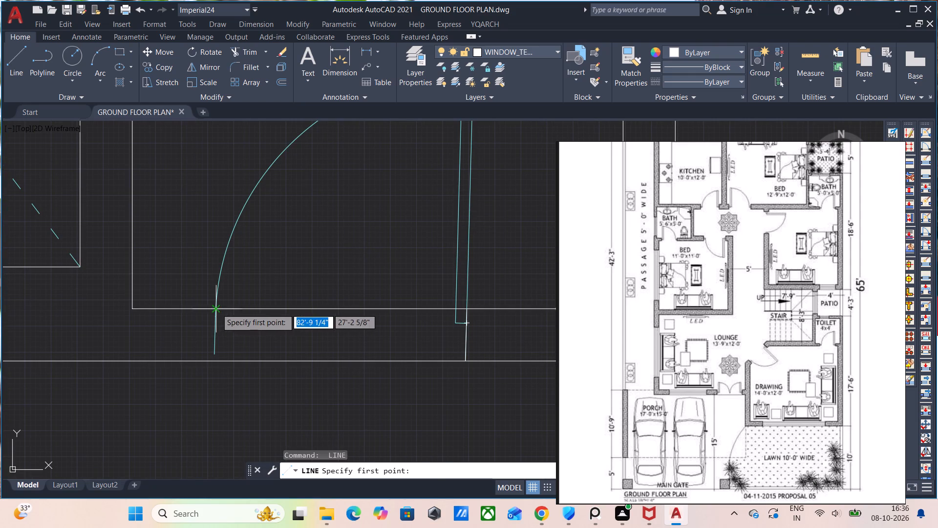
{"action": "left_click", "coordinate": [216, 308]}
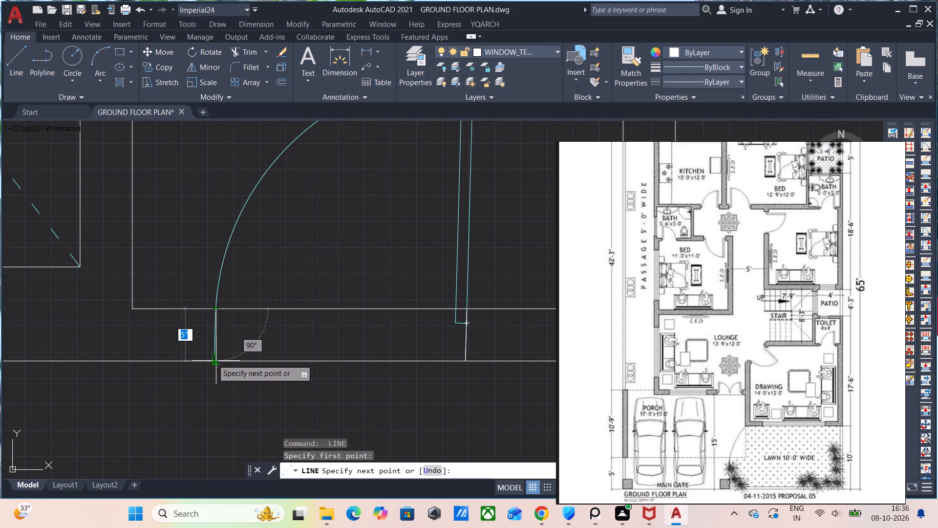
{"action": "left_click", "coordinate": [213, 359]}
{"action": "key", "text": "space"}
Draw jamb lines across the wall at both sides of the door to the bedroom above the stairs.
{"action": "scroll", "coordinate": [314, 290], "scroll_direction": "down", "scroll_amount": 3}
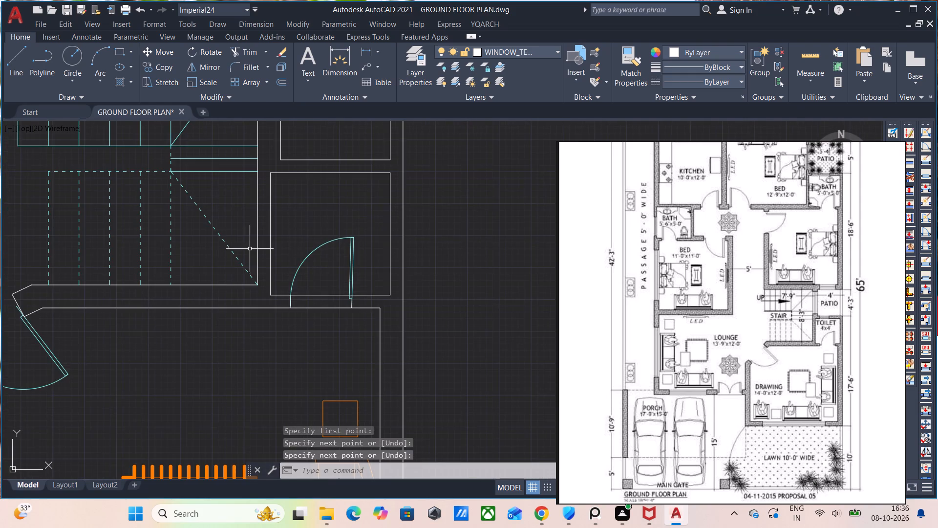
{"action": "scroll", "coordinate": [250, 249], "scroll_direction": "down", "scroll_amount": 1}
{"action": "middle_click_drag", "start_coordinate": [254, 270], "coordinate": [329, 410]}
{"action": "scroll", "coordinate": [258, 256], "scroll_direction": "down", "scroll_amount": 2}
{"action": "scroll", "coordinate": [244, 196], "scroll_direction": "up", "scroll_amount": 2}
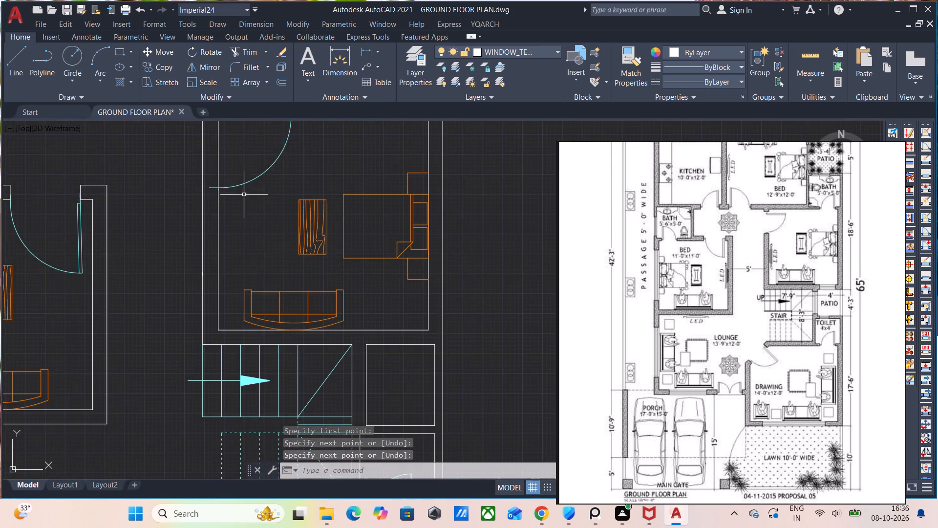
{"action": "middle_click_drag", "start_coordinate": [228, 174], "coordinate": [230, 302]}
{"action": "scroll", "coordinate": [211, 318], "scroll_direction": "up", "scroll_amount": 2}
{"action": "middle_click_drag", "start_coordinate": [236, 185], "coordinate": [233, 287]}
{"action": "key", "text": "space"}
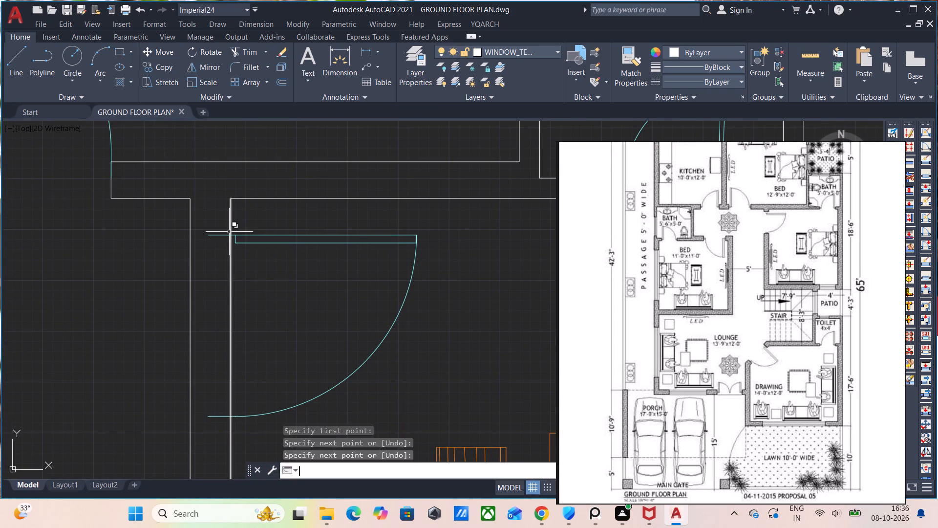
{"action": "left_click", "coordinate": [230, 236]}
{"action": "left_click", "coordinate": [193, 235]}
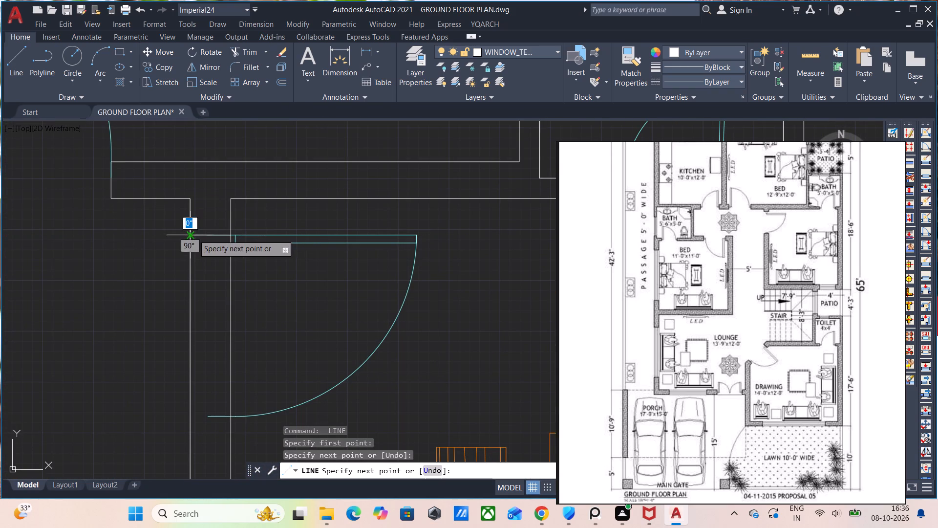
{"action": "key", "text": "space"}
{"action": "key", "text": "space"}
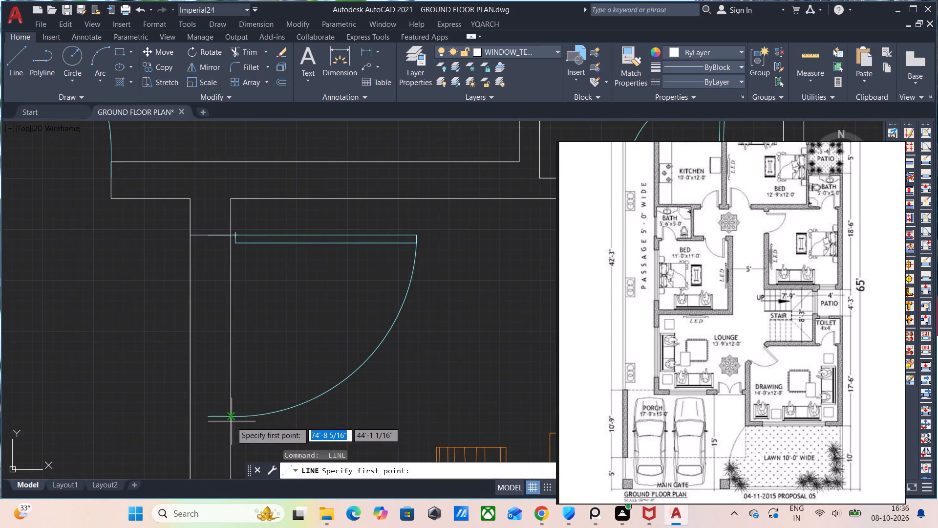
{"action": "left_click", "coordinate": [228, 415]}
{"action": "left_click", "coordinate": [186, 418]}
{"action": "key", "text": "space"}
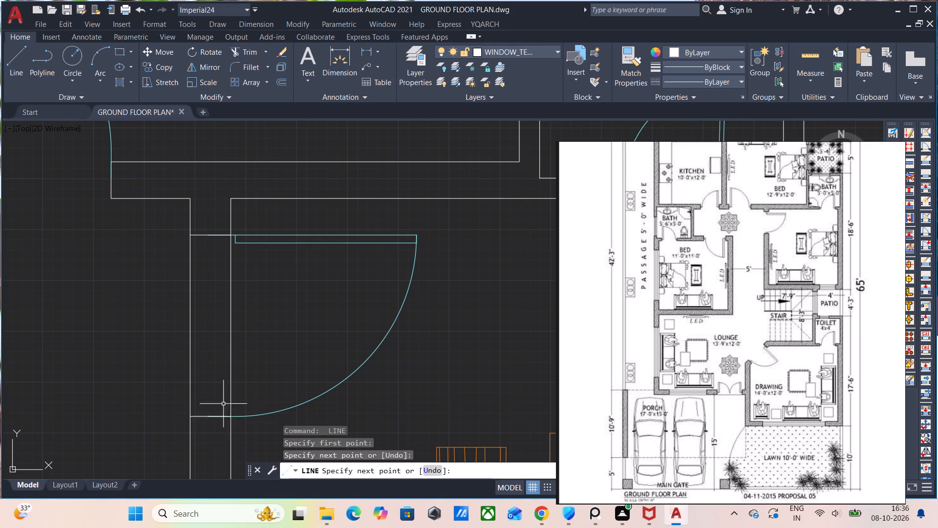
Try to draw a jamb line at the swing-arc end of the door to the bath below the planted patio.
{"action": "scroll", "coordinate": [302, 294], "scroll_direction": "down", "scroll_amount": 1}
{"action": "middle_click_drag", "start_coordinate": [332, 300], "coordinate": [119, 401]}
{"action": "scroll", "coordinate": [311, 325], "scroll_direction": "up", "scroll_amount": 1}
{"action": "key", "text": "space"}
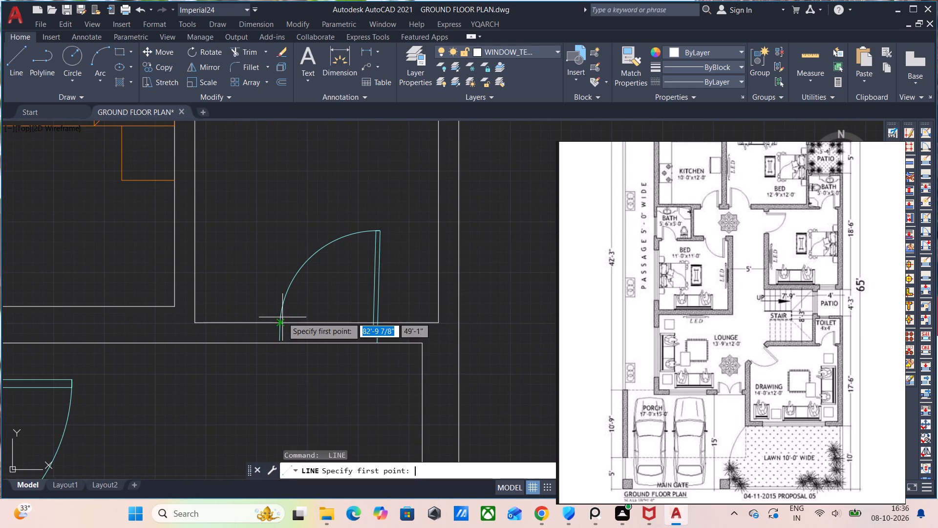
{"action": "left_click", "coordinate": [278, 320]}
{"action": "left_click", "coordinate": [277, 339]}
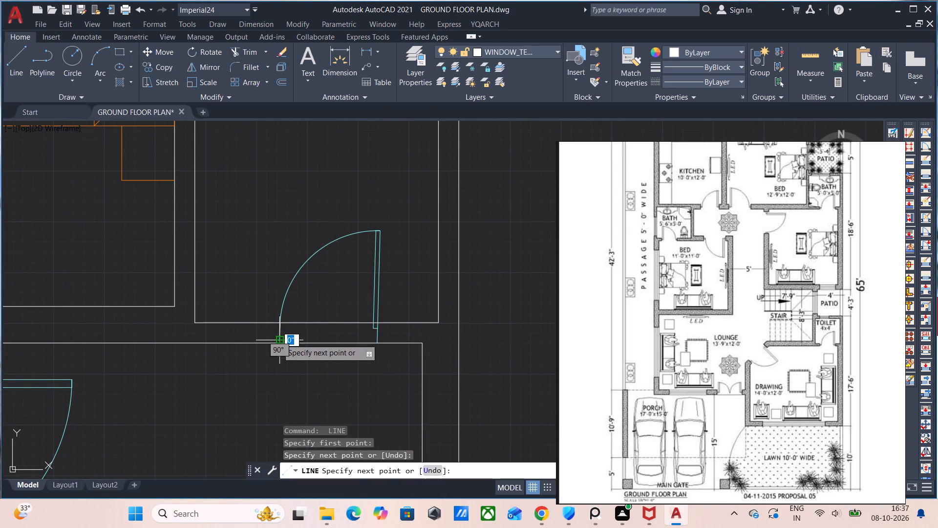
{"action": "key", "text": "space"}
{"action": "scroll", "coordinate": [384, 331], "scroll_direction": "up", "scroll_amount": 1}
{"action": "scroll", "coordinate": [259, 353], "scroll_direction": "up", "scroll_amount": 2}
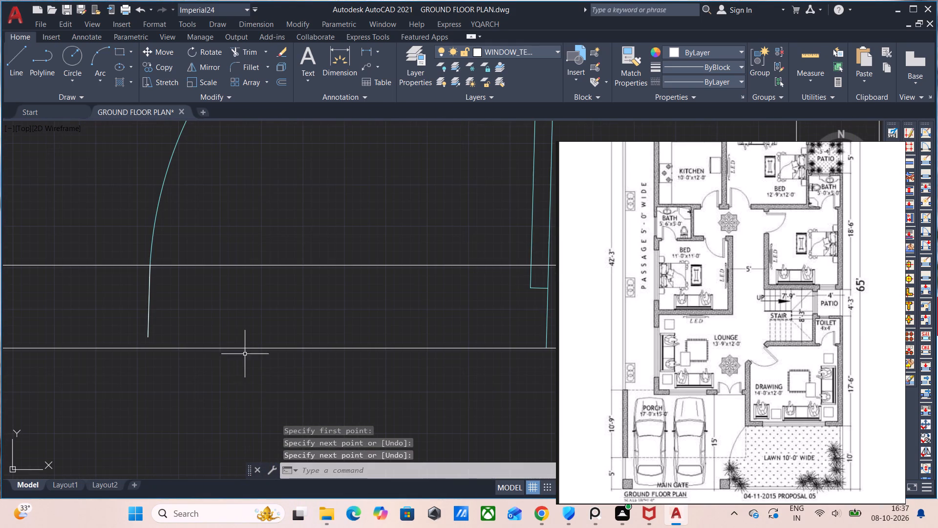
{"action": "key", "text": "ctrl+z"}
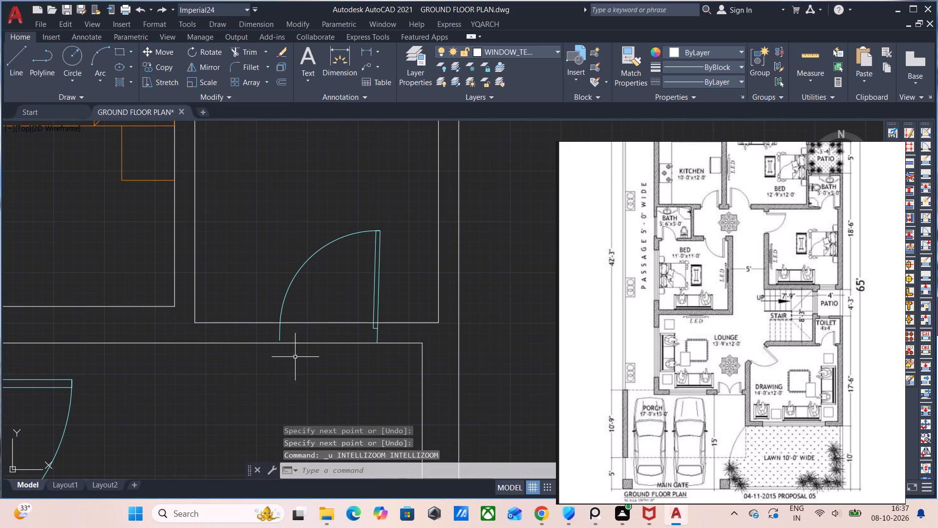
Draw jamb lines across the full wall thickness at both sides of the door to the bath below the planted patio.
{"action": "scroll", "coordinate": [296, 357], "scroll_direction": "up", "scroll_amount": 3}
{"action": "key", "text": "l"}
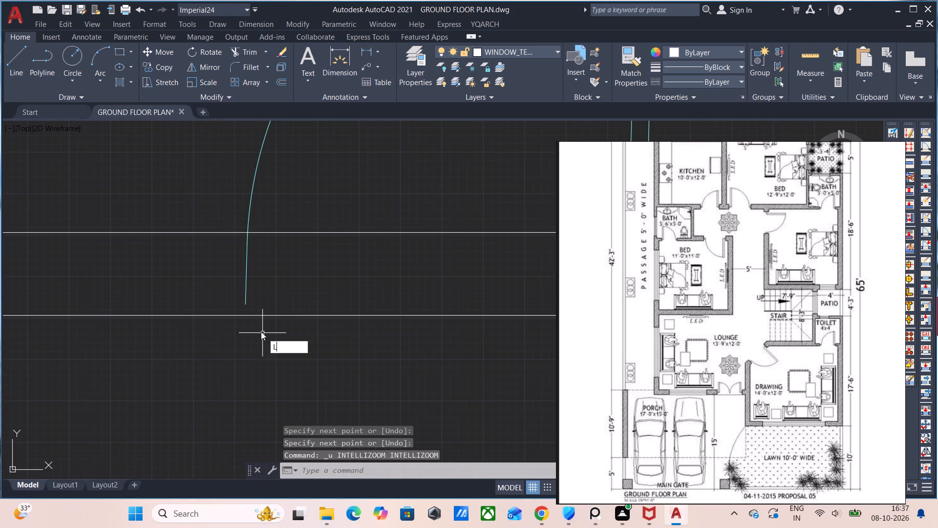
{"action": "key", "text": "Return"}
{"action": "left_click", "coordinate": [249, 232]}
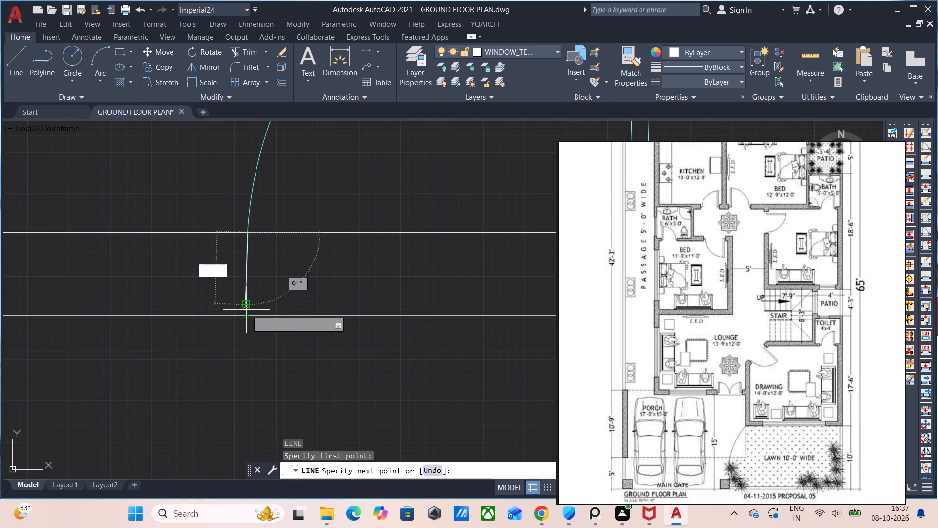
{"action": "left_click", "coordinate": [246, 310]}
{"action": "scroll", "coordinate": [259, 341], "scroll_direction": "up", "scroll_amount": 2}
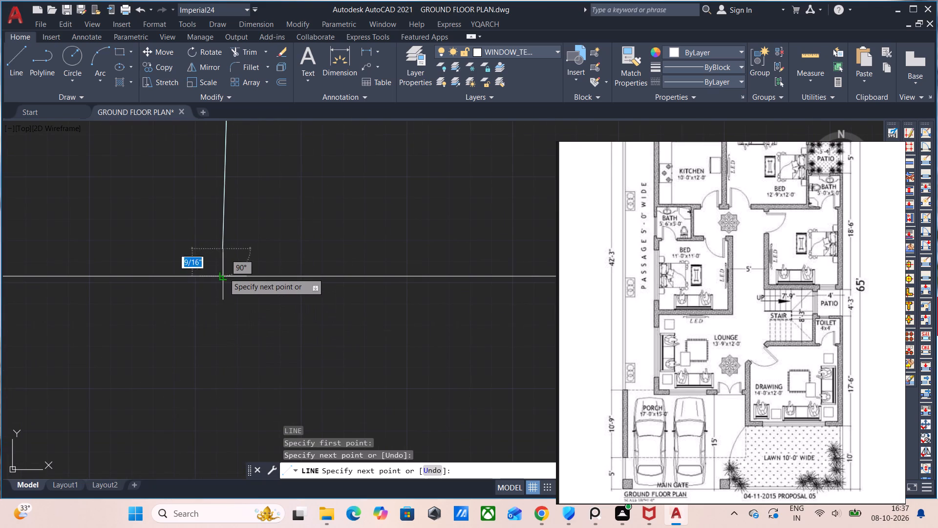
{"action": "left_click", "coordinate": [224, 278]}
{"action": "key", "text": "space"}
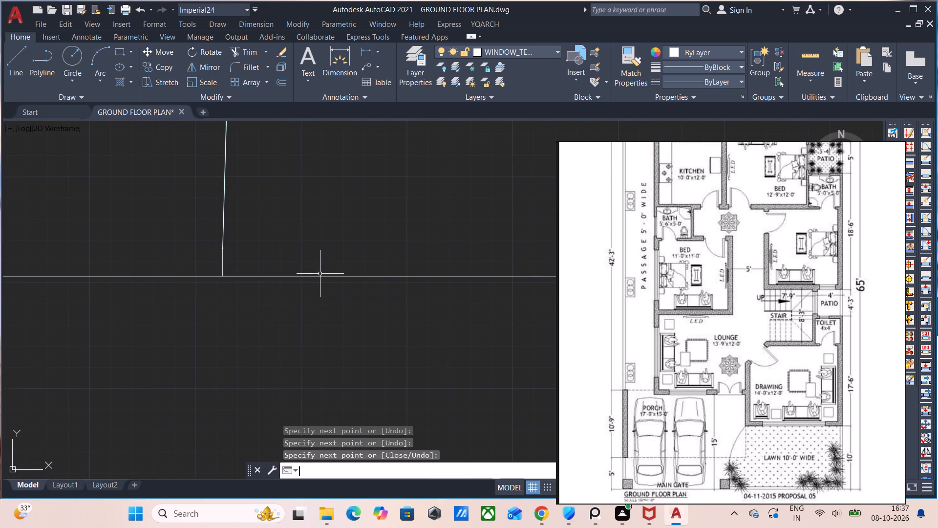
{"action": "scroll", "coordinate": [322, 310], "scroll_direction": "down", "scroll_amount": 2}
{"action": "middle_click_drag", "start_coordinate": [349, 339], "coordinate": [56, 356]}
{"action": "key", "text": "space"}
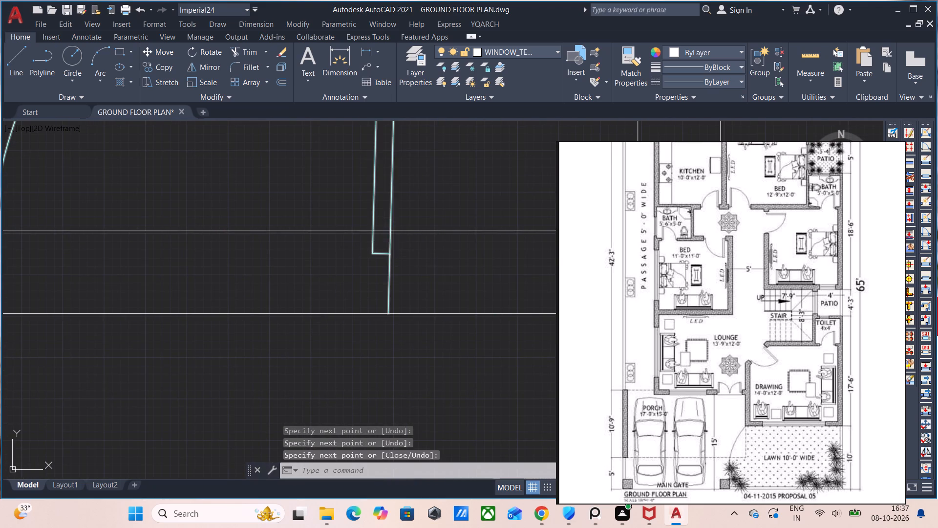
{"action": "left_click", "coordinate": [392, 231]}
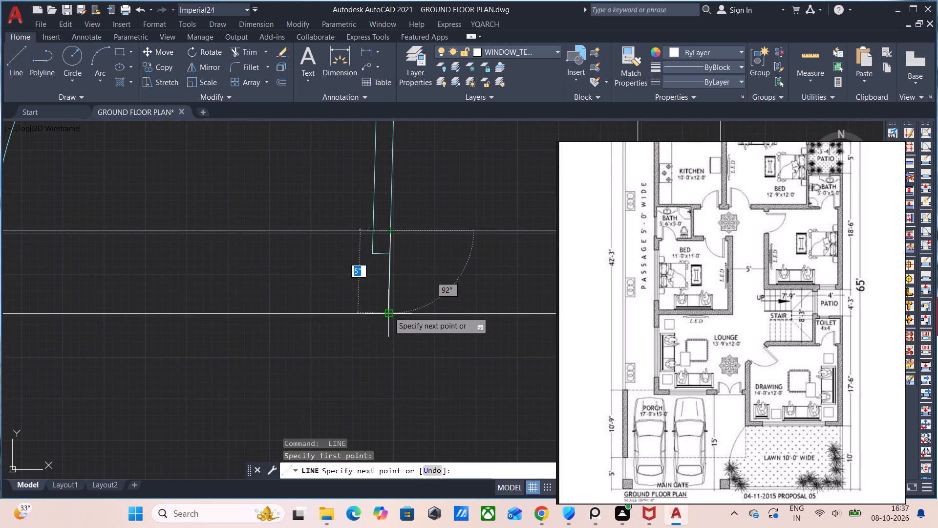
{"action": "left_click", "coordinate": [388, 312]}
{"action": "key", "text": "space"}
Trim the wall lines between the jambs to open the doorways of the patio-side bath and the bedroom above the stairs.
{"action": "scroll", "coordinate": [376, 316], "scroll_direction": "down", "scroll_amount": 4}
{"action": "scroll", "coordinate": [313, 301], "scroll_direction": "down", "scroll_amount": 2}
{"action": "middle_click_drag", "start_coordinate": [245, 338], "coordinate": [354, 300]}
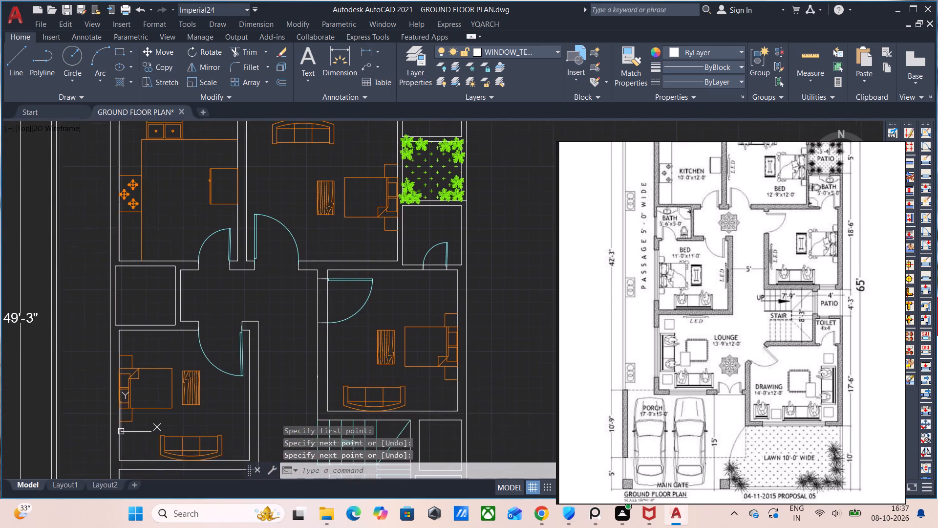
{"action": "scroll", "coordinate": [310, 298], "scroll_direction": "up", "scroll_amount": 2}
{"action": "scroll", "coordinate": [277, 270], "scroll_direction": "down", "scroll_amount": 2}
{"action": "middle_click_drag", "start_coordinate": [269, 271], "coordinate": [372, 326]}
{"action": "scroll", "coordinate": [387, 318], "scroll_direction": "up", "scroll_amount": 1}
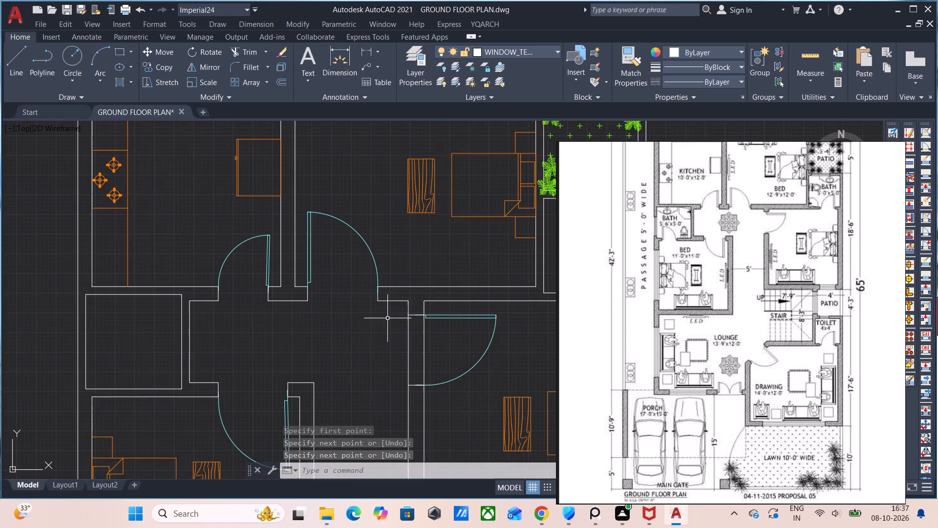
{"action": "scroll", "coordinate": [362, 357], "scroll_direction": "down", "scroll_amount": 1}
{"action": "middle_click_drag", "start_coordinate": [361, 392], "coordinate": [245, 220]}
{"action": "middle_click_drag", "start_coordinate": [366, 367], "coordinate": [386, 242]}
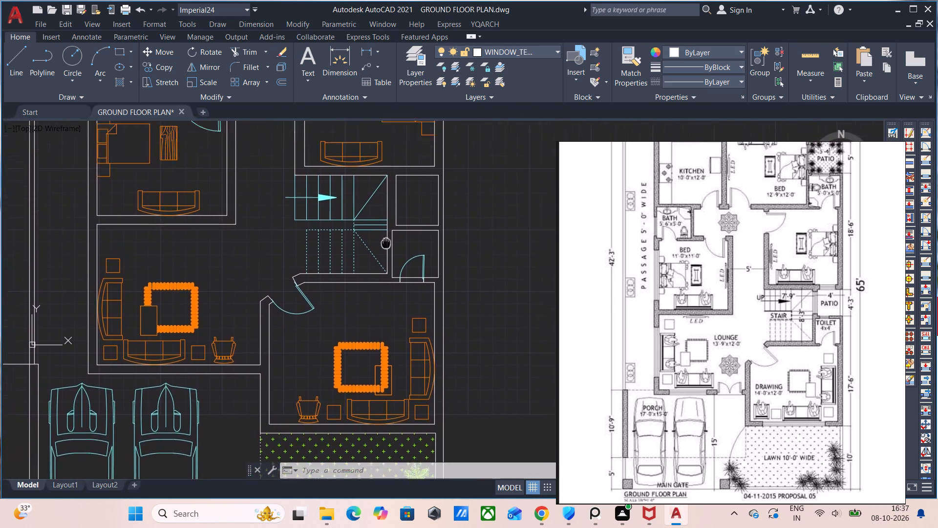
{"action": "middle_click_drag", "start_coordinate": [386, 242], "coordinate": [331, 527]}
{"action": "scroll", "coordinate": [348, 362], "scroll_direction": "down", "scroll_amount": 1}
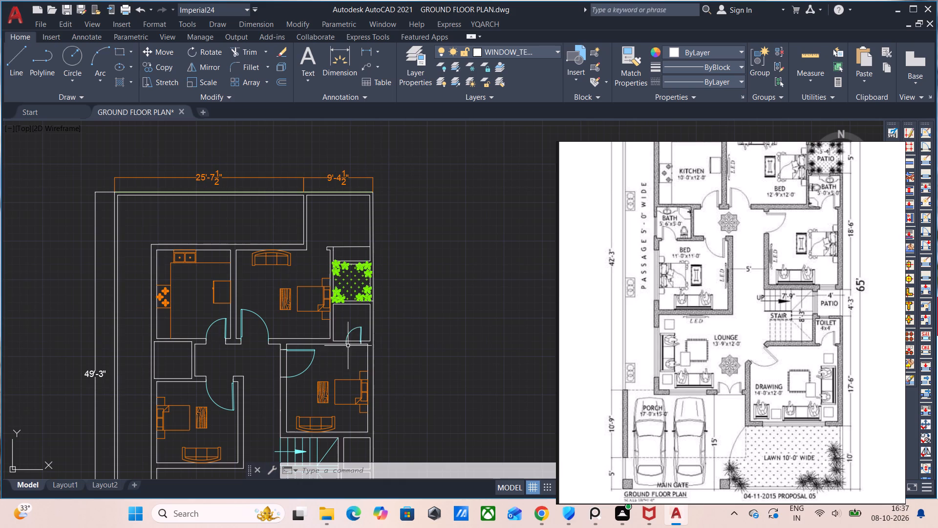
{"action": "middle_click_drag", "start_coordinate": [339, 288], "coordinate": [324, 324]}
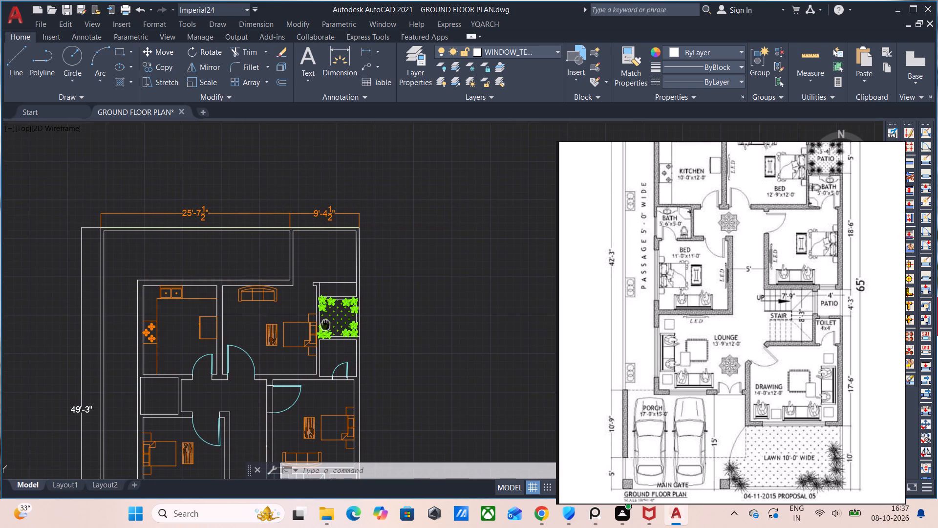
{"action": "middle_click_drag", "start_coordinate": [324, 324], "coordinate": [323, 309]}
{"action": "type", "text": "TR"}
{"action": "key", "text": "Return"}
{"action": "scroll", "coordinate": [364, 425], "scroll_direction": "up", "scroll_amount": 2}
{"action": "left_click_drag", "start_coordinate": [298, 265], "coordinate": [298, 288]}
{"action": "left_click_drag", "start_coordinate": [142, 323], "coordinate": [74, 308]}
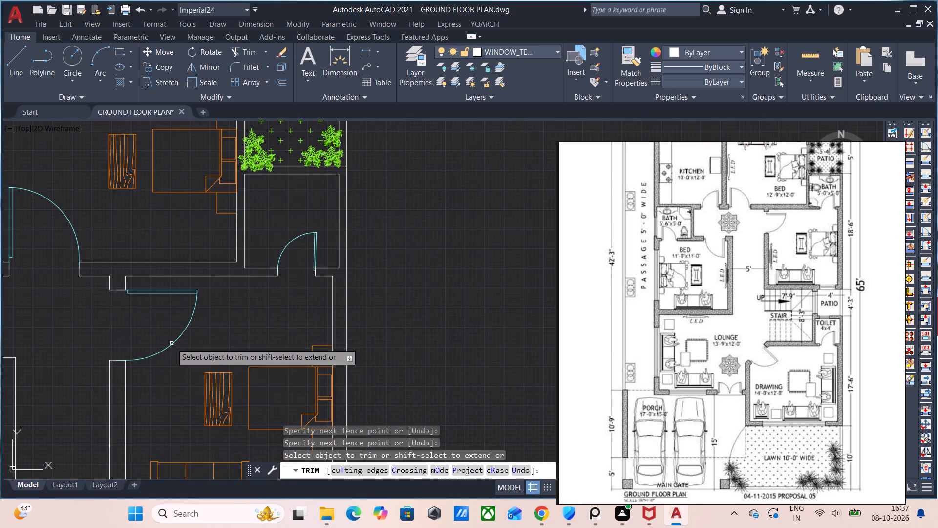
Trim the wall lines between the jambs to open the doorway of the toilet beside the stairs.
{"action": "scroll", "coordinate": [172, 344], "scroll_direction": "down", "scroll_amount": 2}
{"action": "middle_click_drag", "start_coordinate": [215, 352], "coordinate": [243, 264]}
{"action": "left_click_drag", "start_coordinate": [251, 383], "coordinate": [250, 400]}
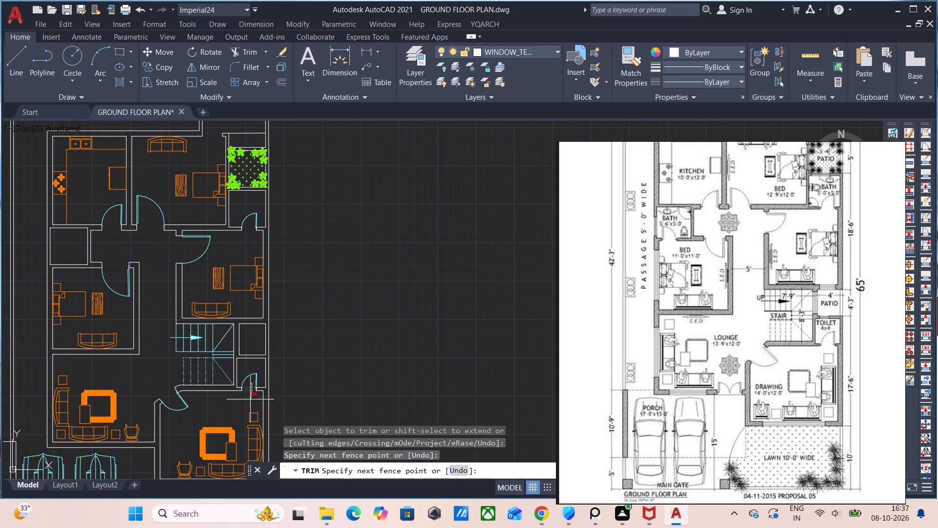
{"action": "left_click_drag", "start_coordinate": [250, 400], "coordinate": [250, 403]}
{"action": "middle_click_drag", "start_coordinate": [378, 359], "coordinate": [398, 356]}
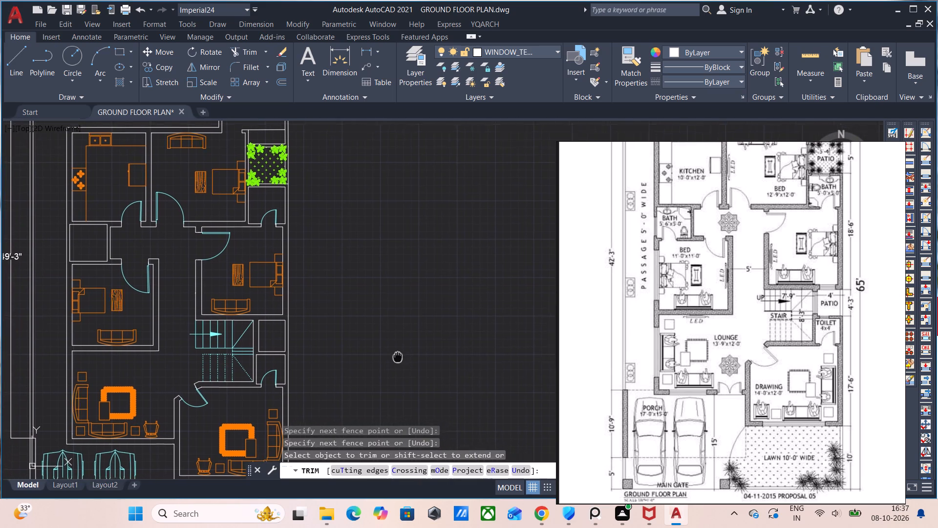
{"action": "middle_click_drag", "start_coordinate": [398, 356], "coordinate": [406, 352]}
{"action": "key", "text": "Escape"}
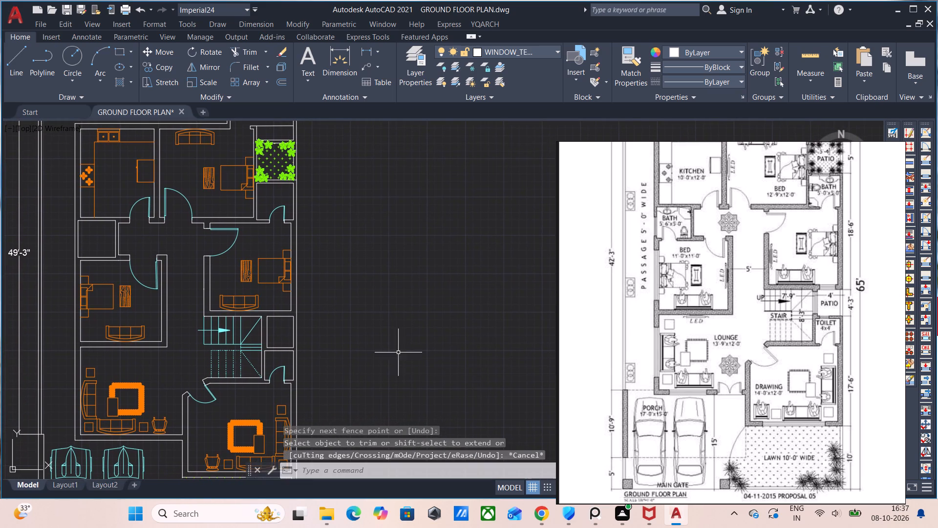
Delete the single armchair in the lounge, beside the wall facing the porch.
{"action": "middle_click_drag", "start_coordinate": [373, 394], "coordinate": [428, 332]}
{"action": "scroll", "coordinate": [237, 309], "scroll_direction": "up", "scroll_amount": 1}
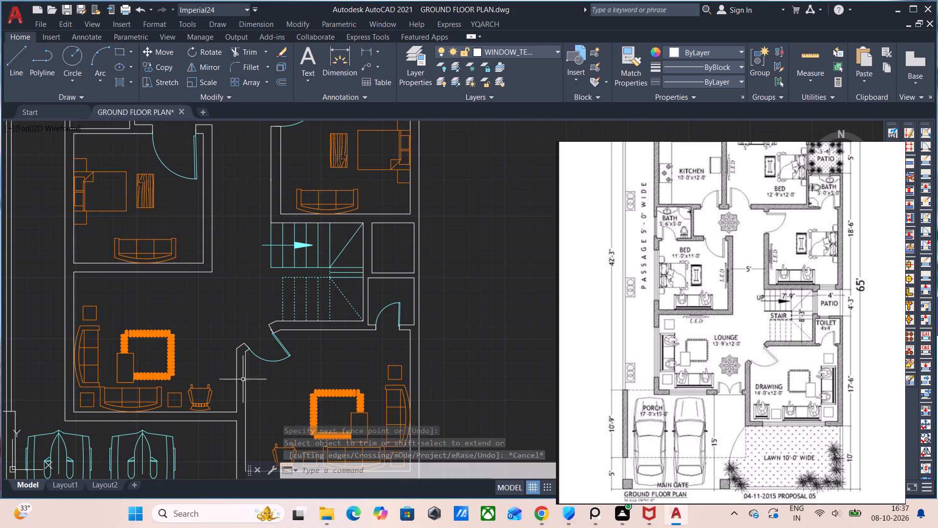
{"action": "scroll", "coordinate": [239, 418], "scroll_direction": "down", "scroll_amount": 1}
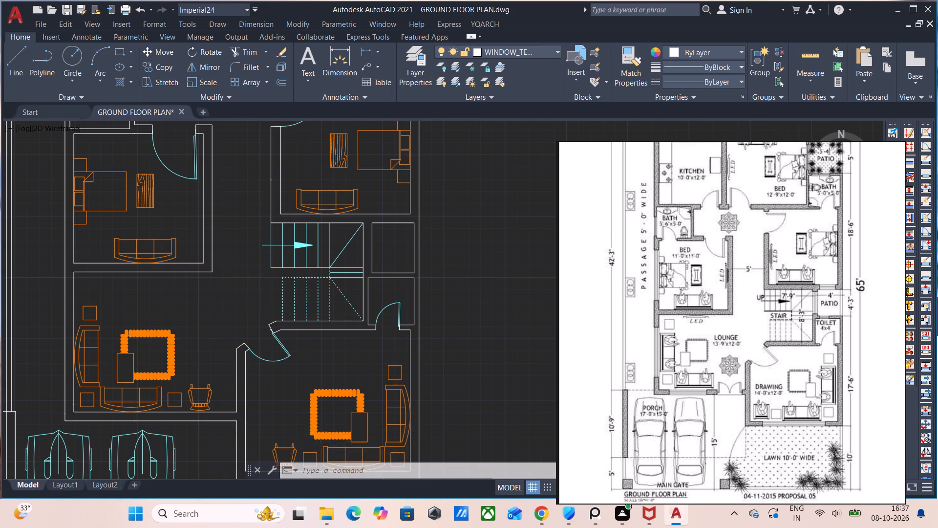
{"action": "middle_click_drag", "start_coordinate": [228, 429], "coordinate": [257, 383]}
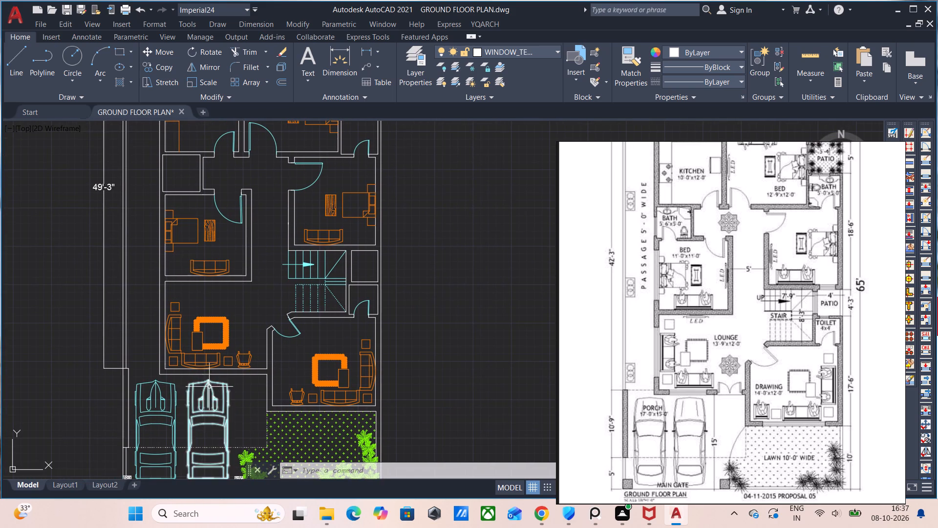
{"action": "scroll", "coordinate": [213, 384], "scroll_direction": "up", "scroll_amount": 1}
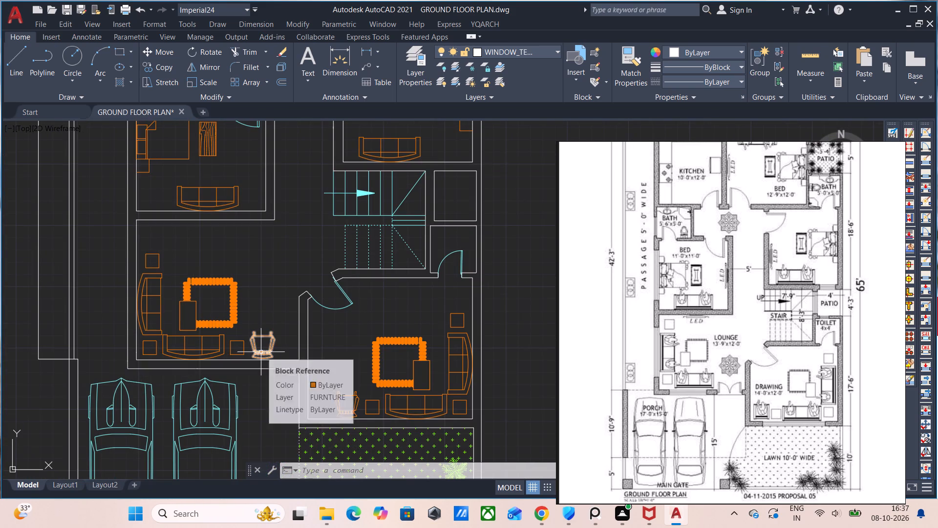
{"action": "left_click", "coordinate": [261, 352]}
{"action": "key", "text": "Delete"}
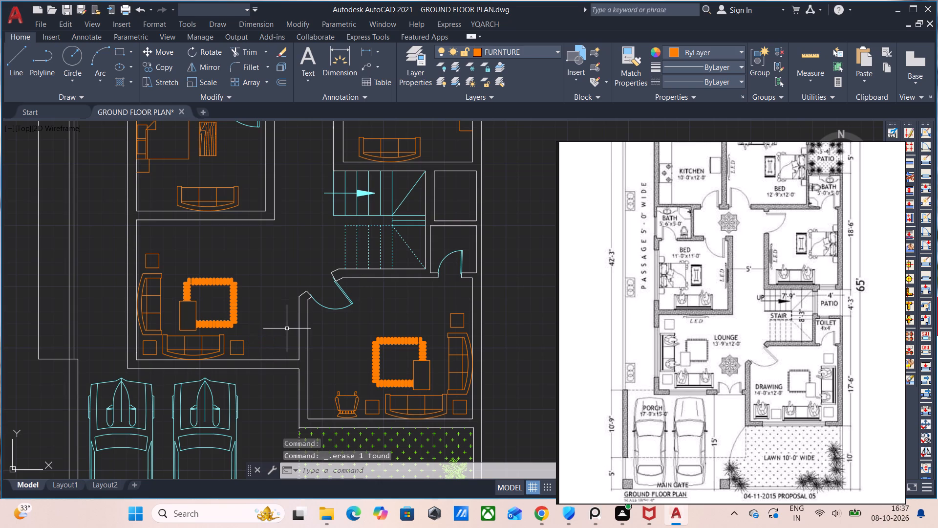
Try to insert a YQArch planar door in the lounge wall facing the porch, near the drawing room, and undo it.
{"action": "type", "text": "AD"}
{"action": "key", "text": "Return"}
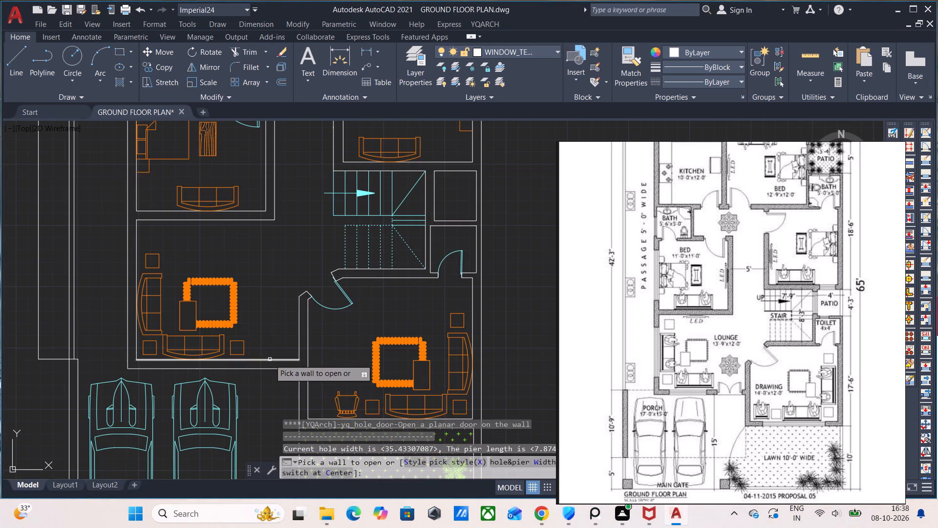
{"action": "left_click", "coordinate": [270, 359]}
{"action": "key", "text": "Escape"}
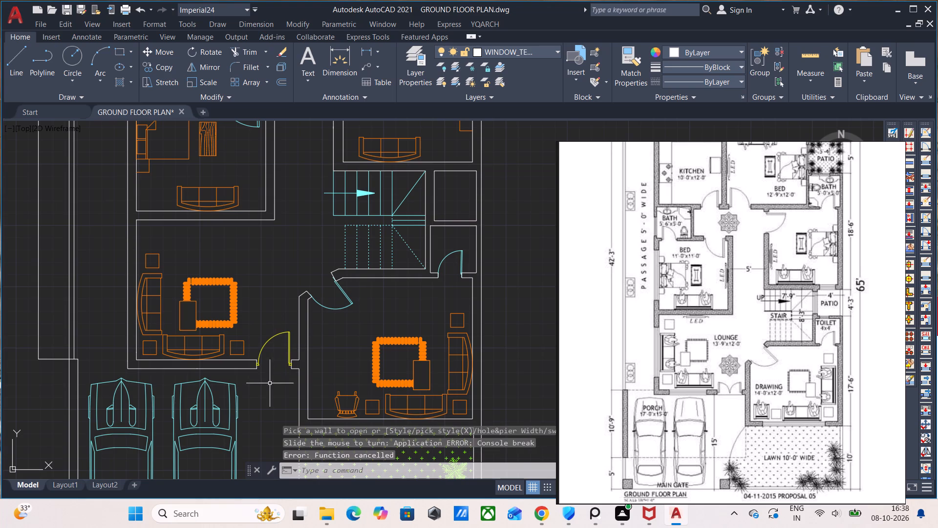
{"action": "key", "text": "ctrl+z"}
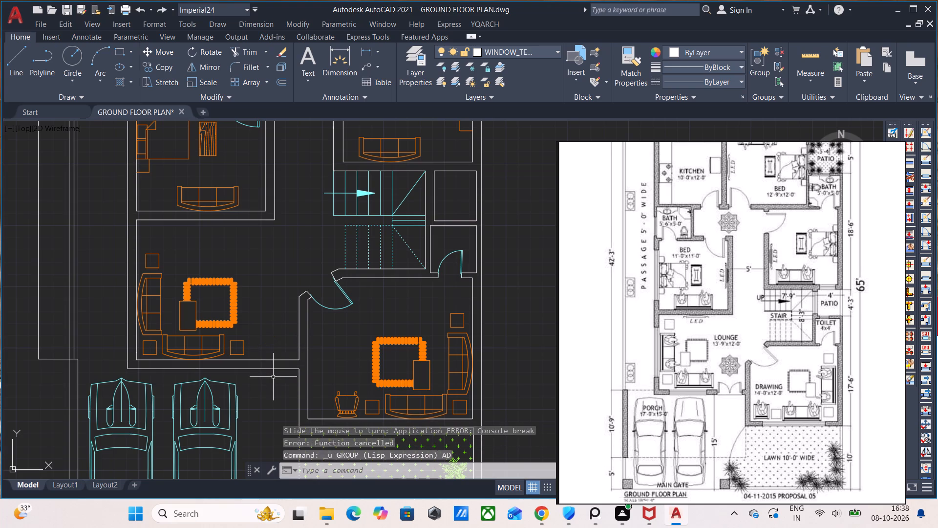
Choose the R14:DR_D02 door type and insert a YQArch door swinging into the lounge, in its porch-side wall near the drawing room.
{"action": "type", "text": "AD"}
{"action": "key", "text": "Return"}
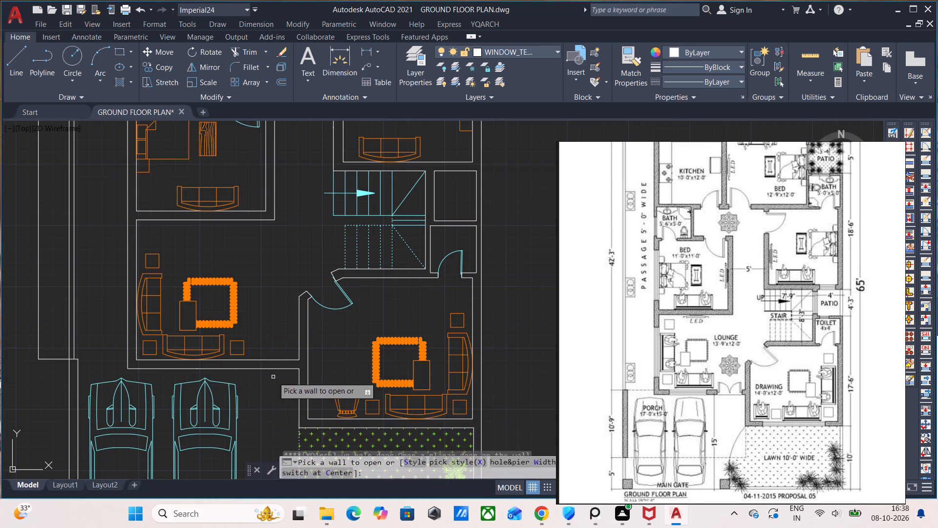
{"action": "left_click", "coordinate": [416, 460]}
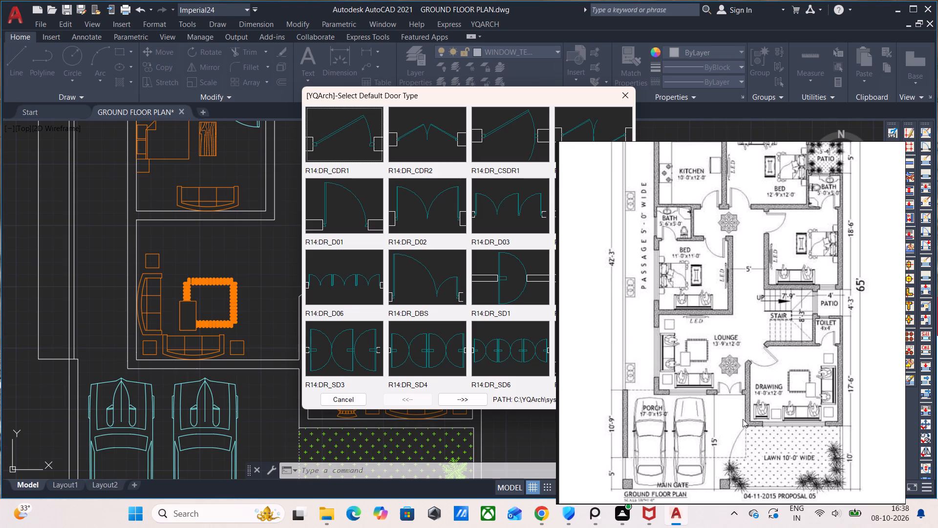
{"action": "right_click_drag", "start_coordinate": [750, 355], "coordinate": [873, 358]}
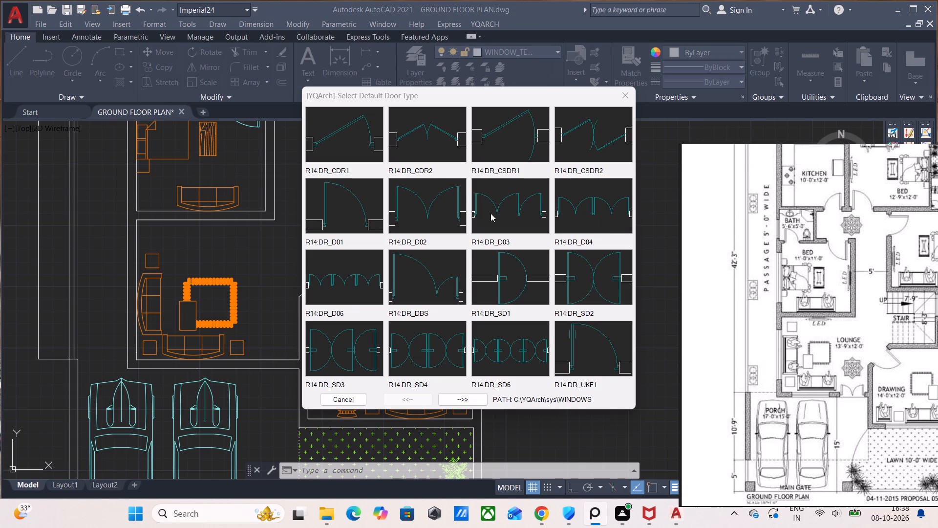
{"action": "left_click", "coordinate": [414, 207]}
{"action": "middle_click_drag", "start_coordinate": [329, 358], "coordinate": [359, 335]}
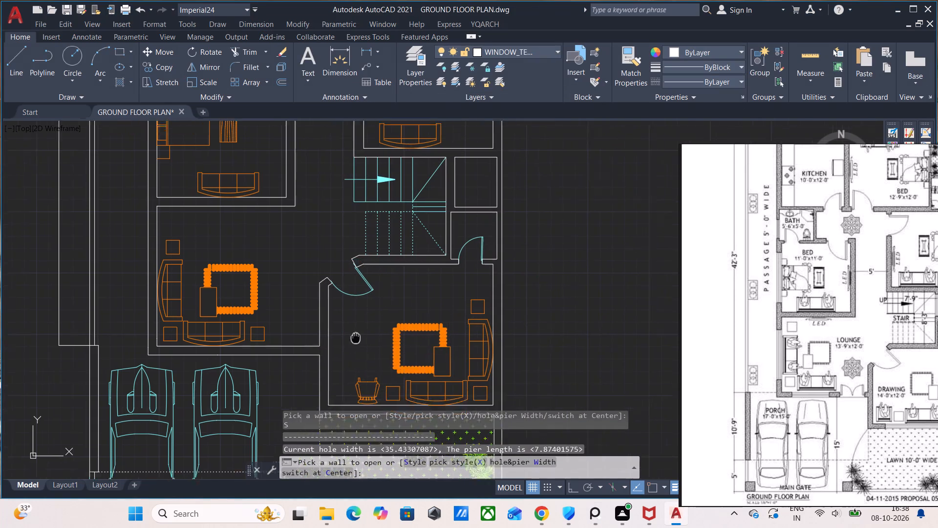
{"action": "middle_click_drag", "start_coordinate": [359, 335], "coordinate": [425, 273]}
{"action": "left_click", "coordinate": [389, 276]}
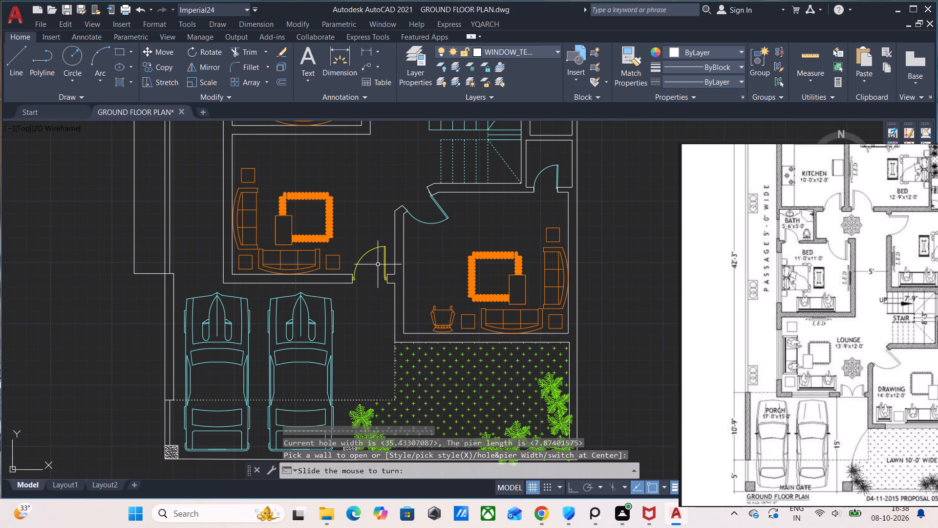
{"action": "left_click", "coordinate": [378, 264]}
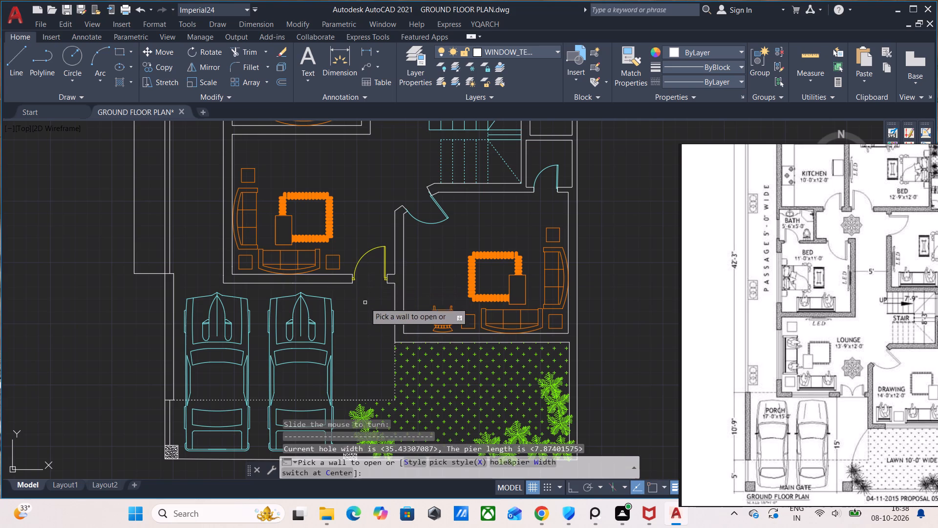
{"action": "key", "text": "Escape"}
Save the ground floor plan drawing.
{"action": "scroll", "coordinate": [375, 287], "scroll_direction": "down", "scroll_amount": 2}
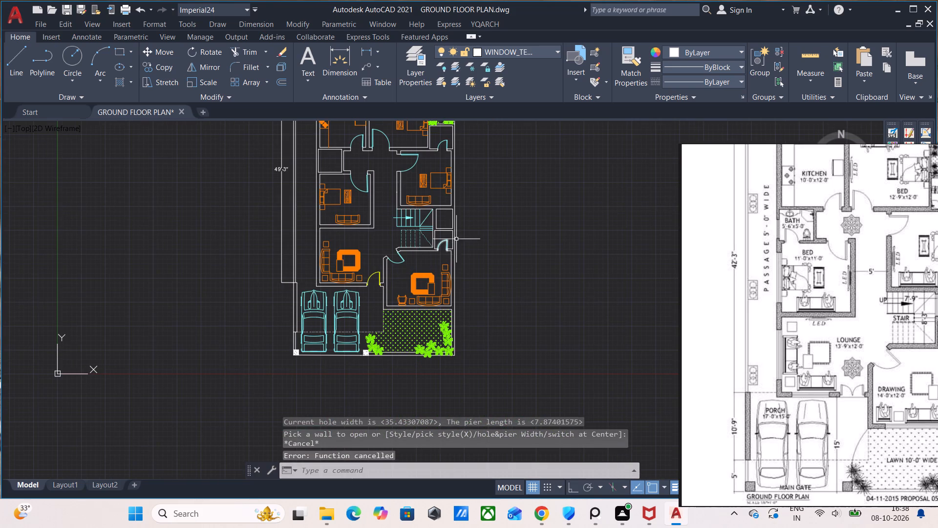
{"action": "middle_click_drag", "start_coordinate": [457, 243], "coordinate": [465, 317]}
{"action": "middle_click_drag", "start_coordinate": [514, 316], "coordinate": [524, 316]}
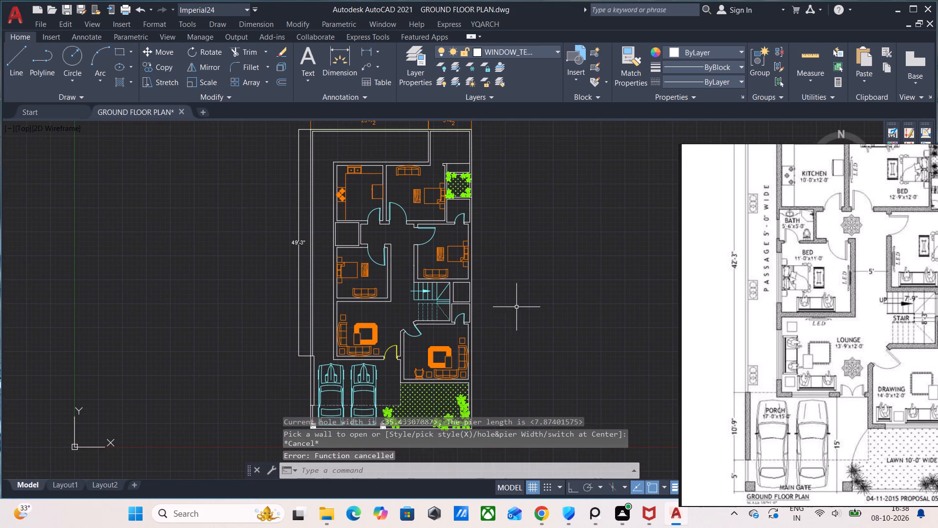
{"action": "key", "text": "ctrl+s"}
Check the lounge's floor motif in the reference image and draw a rectangle about 11' by 11'-8" in empty space beside the plan.
{"action": "middle_click_drag", "start_coordinate": [525, 283], "coordinate": [505, 288]}
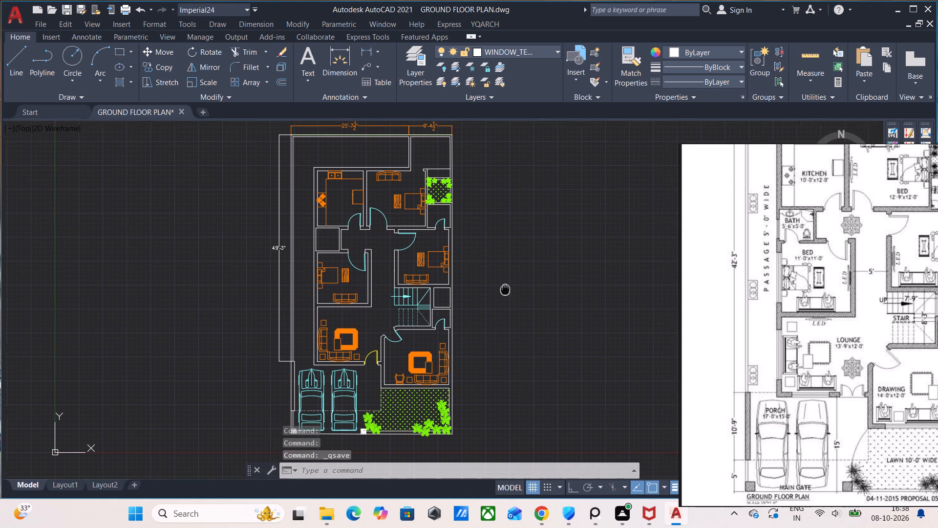
{"action": "middle_click_drag", "start_coordinate": [505, 288], "coordinate": [502, 289]}
{"action": "right_click_drag", "start_coordinate": [835, 396], "coordinate": [707, 365]}
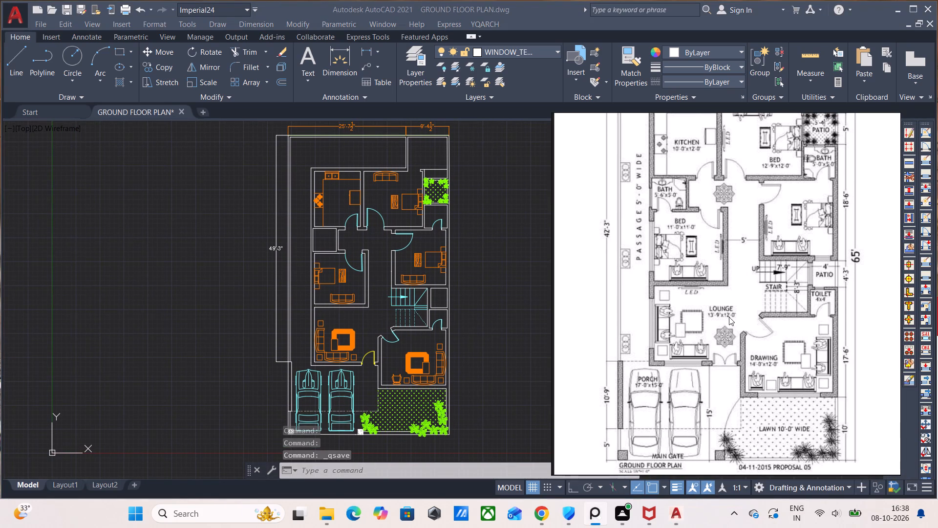
{"action": "scroll", "coordinate": [686, 353], "scroll_direction": "up", "scroll_amount": 2}
{"action": "scroll", "coordinate": [725, 334], "scroll_direction": "up", "scroll_amount": 3}
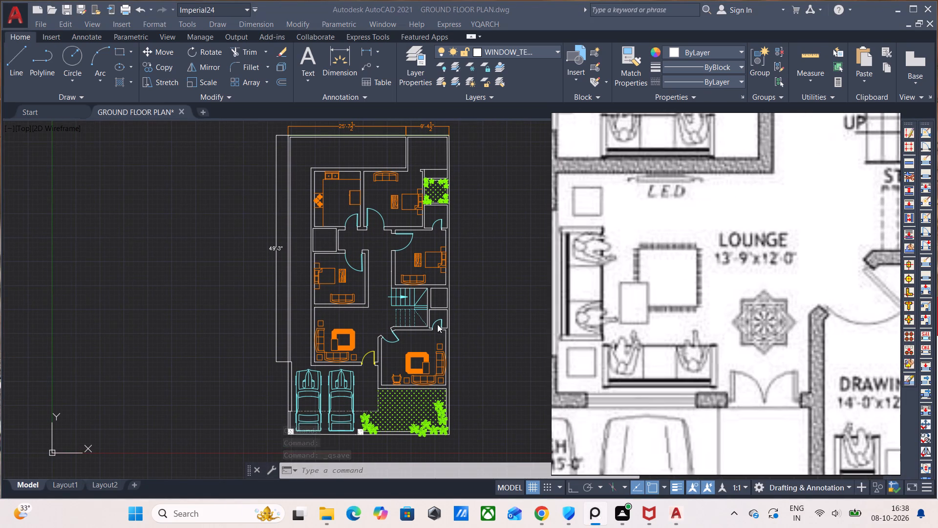
{"action": "scroll", "coordinate": [504, 317], "scroll_direction": "down", "scroll_amount": 1}
{"action": "middle_click_drag", "start_coordinate": [510, 338], "coordinate": [437, 339]}
{"action": "middle_click_drag", "start_coordinate": [503, 326], "coordinate": [476, 326]}
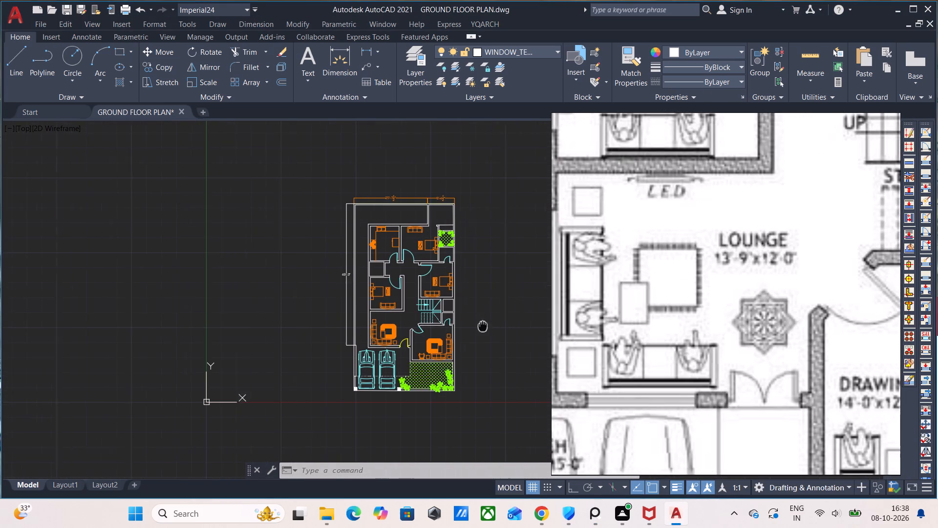
{"action": "middle_click_drag", "start_coordinate": [476, 326], "coordinate": [376, 314]}
{"action": "scroll", "coordinate": [377, 299], "scroll_direction": "up", "scroll_amount": 2}
{"action": "middle_click_drag", "start_coordinate": [362, 279], "coordinate": [340, 301]}
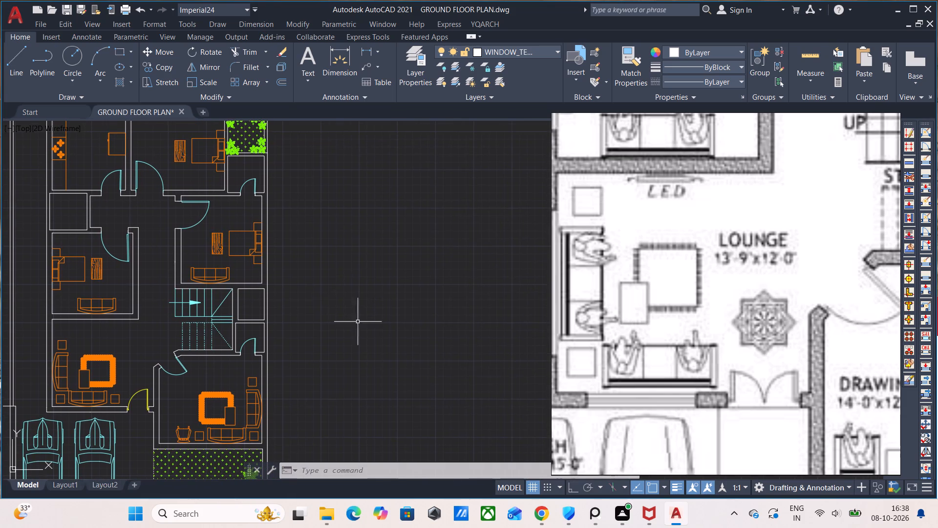
{"action": "left_click", "coordinate": [119, 49]}
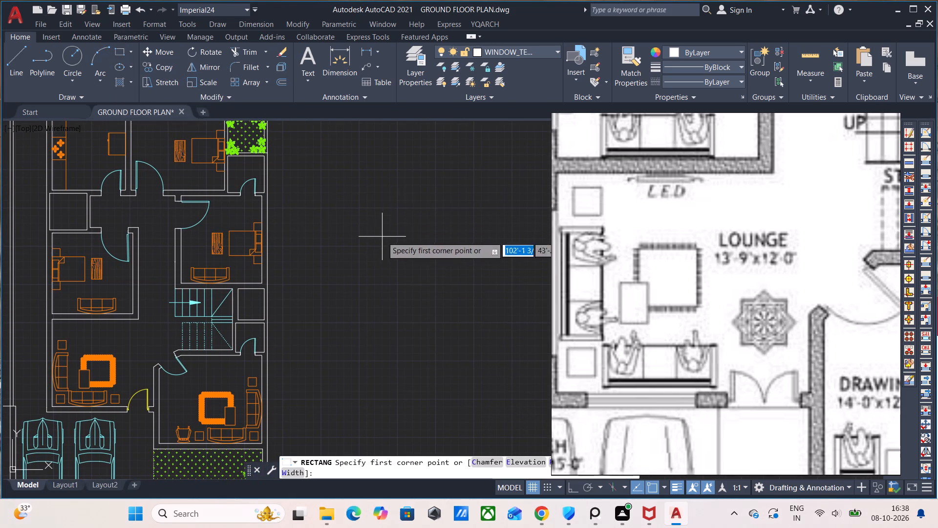
{"action": "left_click", "coordinate": [368, 263]}
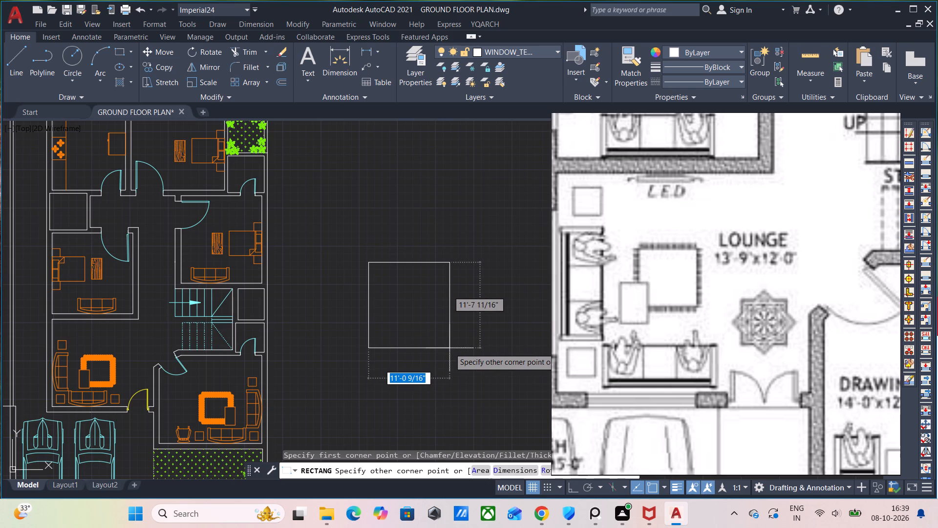
{"action": "left_click", "coordinate": [449, 348]}
Hatch the rectangle beside the plan with the ESCHER pattern.
{"action": "middle_click_drag", "start_coordinate": [468, 333], "coordinate": [422, 324]}
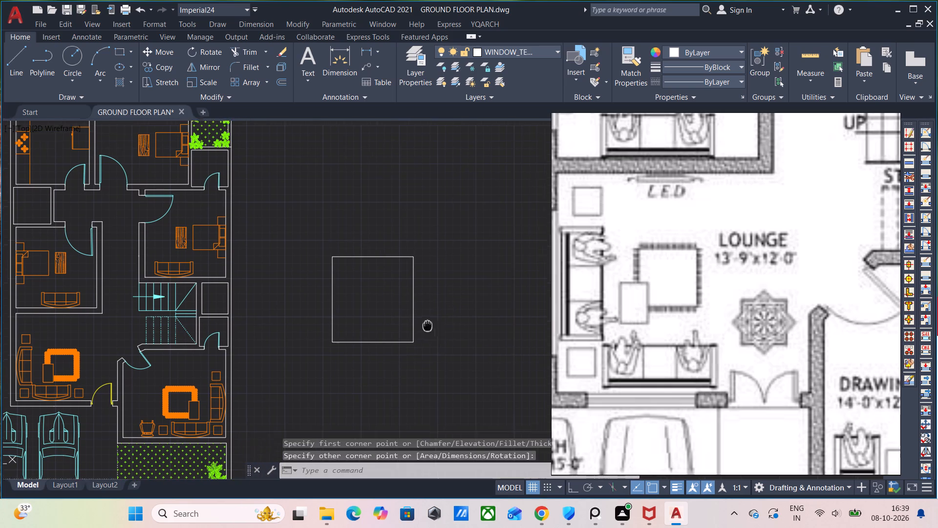
{"action": "middle_click_drag", "start_coordinate": [422, 324], "coordinate": [408, 323]}
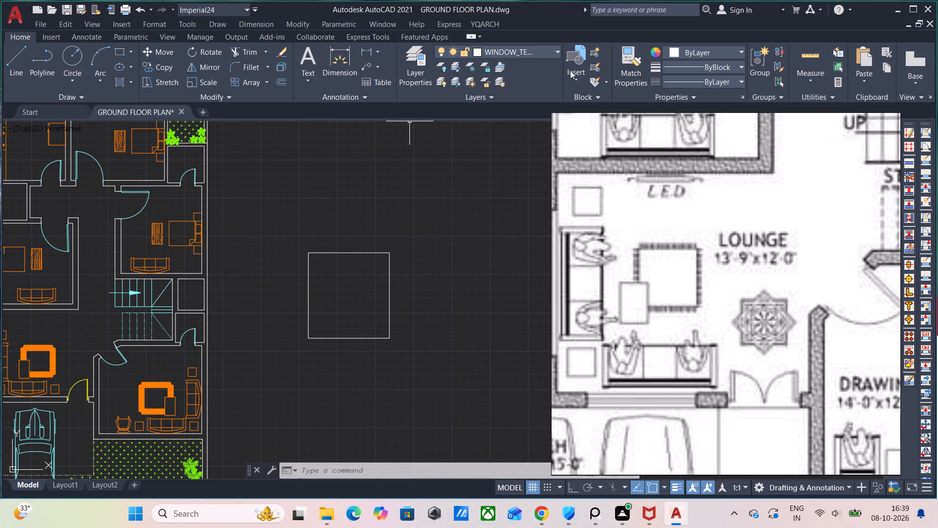
{"action": "key", "text": "h"}
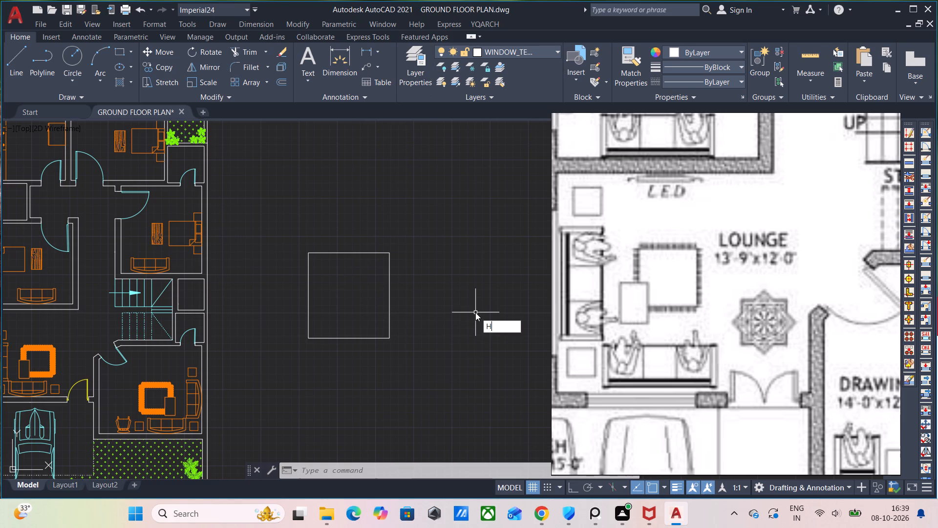
{"action": "key", "text": "Return"}
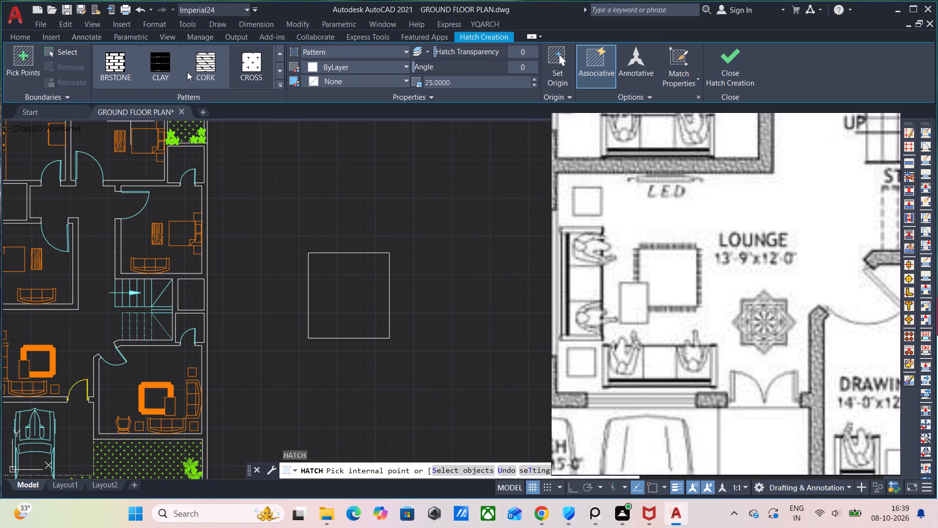
{"action": "left_click", "coordinate": [280, 86]}
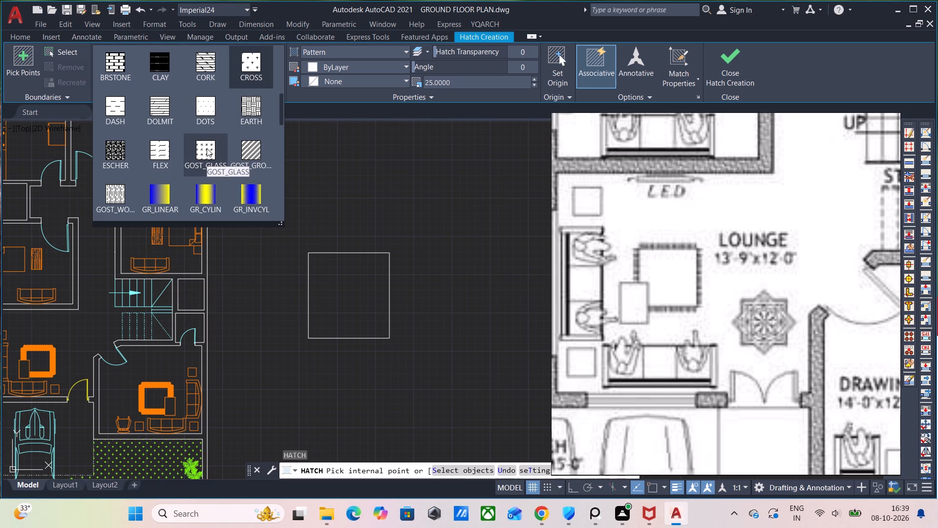
{"action": "left_click", "coordinate": [116, 145]}
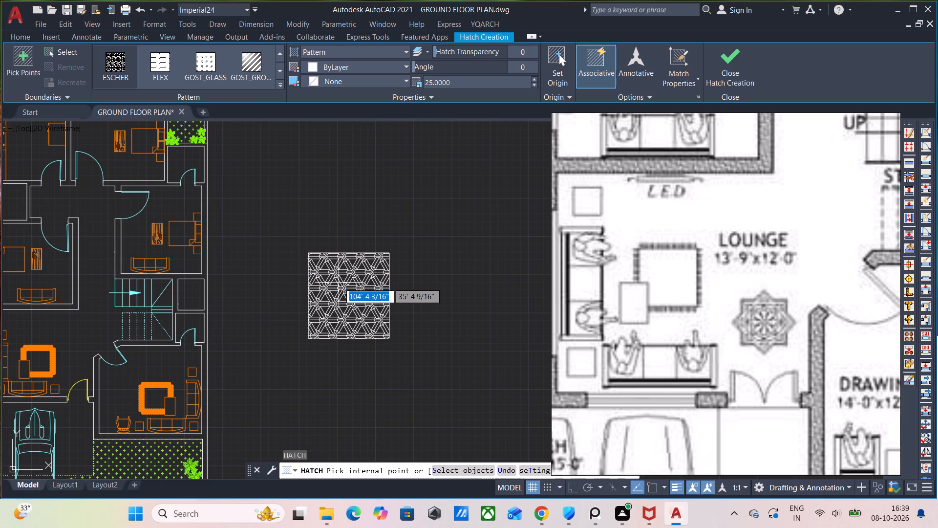
{"action": "left_click", "coordinate": [339, 283]}
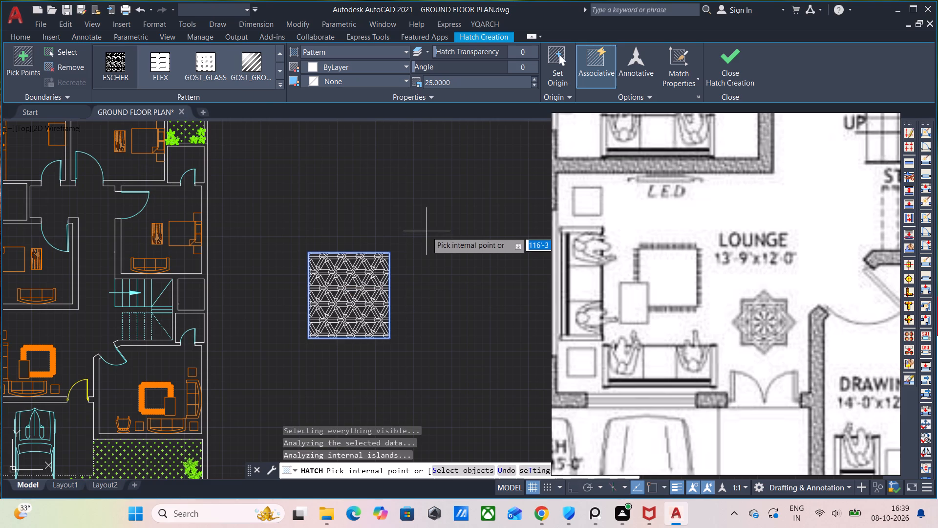
{"action": "key", "text": "Escape"}
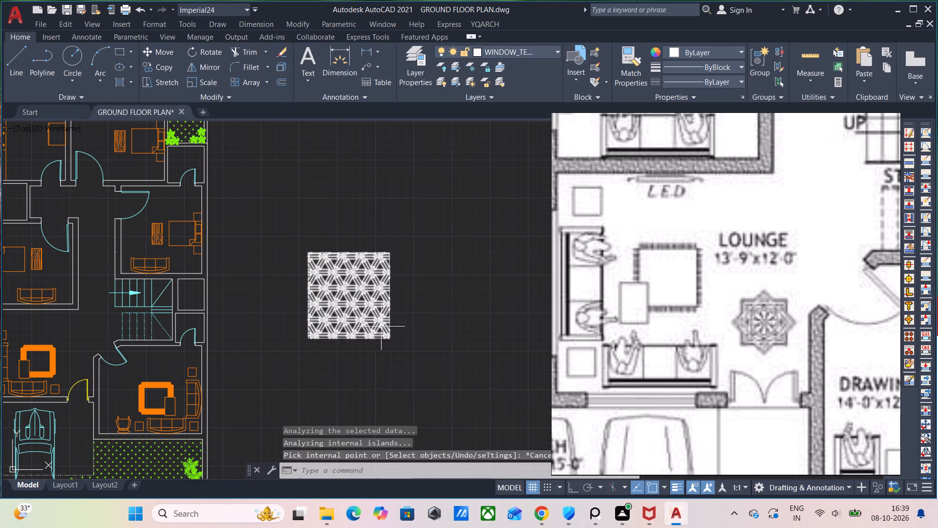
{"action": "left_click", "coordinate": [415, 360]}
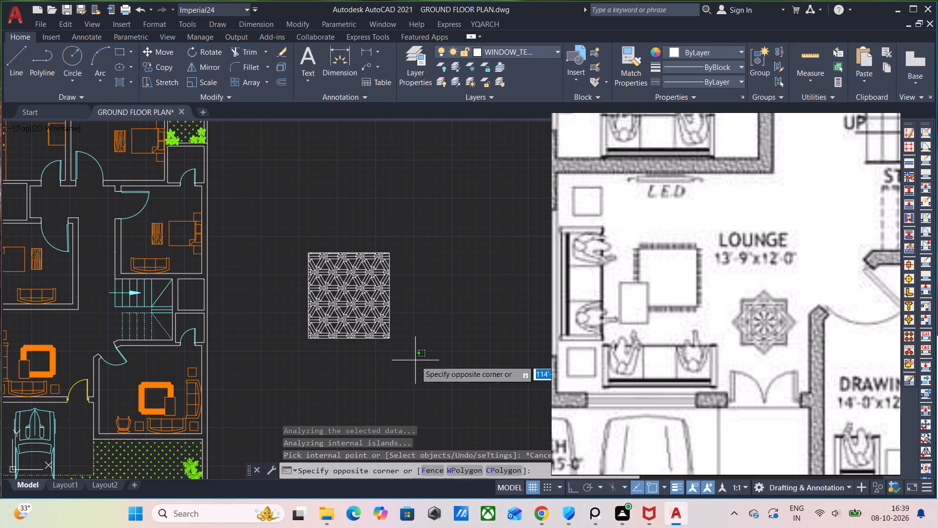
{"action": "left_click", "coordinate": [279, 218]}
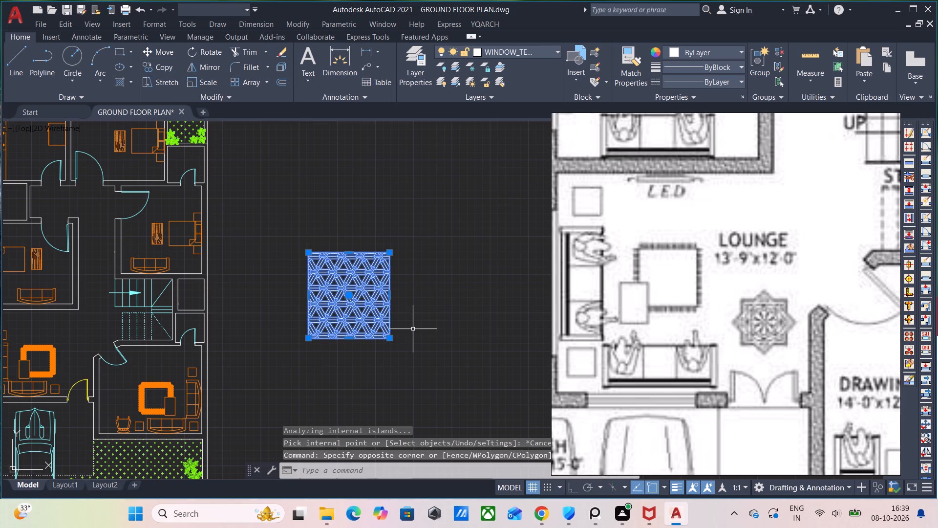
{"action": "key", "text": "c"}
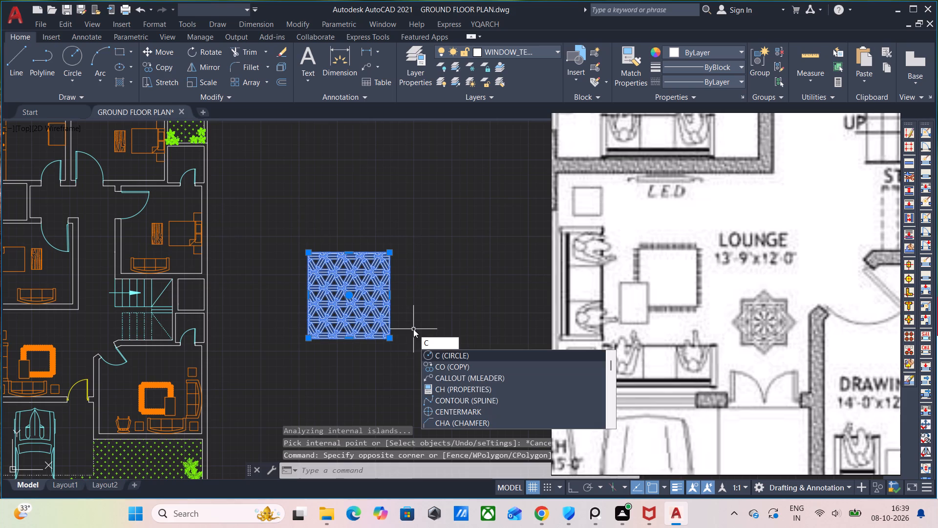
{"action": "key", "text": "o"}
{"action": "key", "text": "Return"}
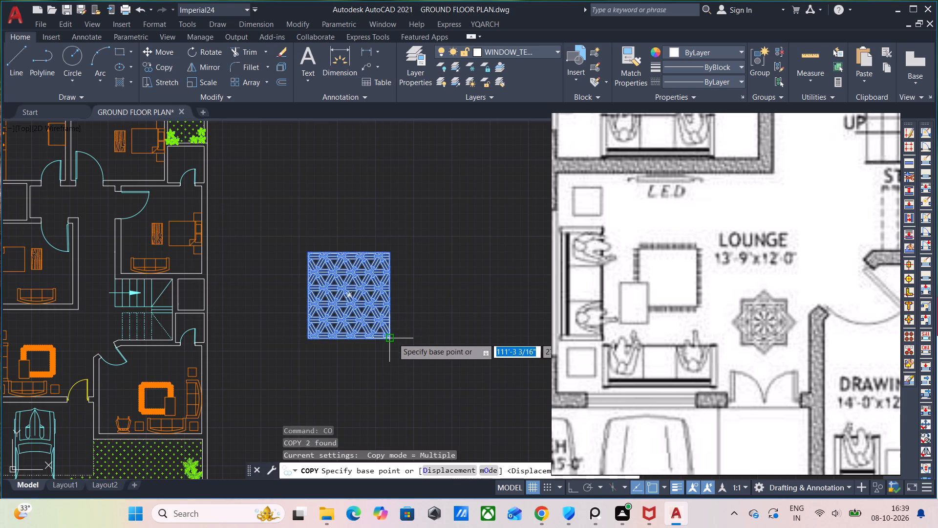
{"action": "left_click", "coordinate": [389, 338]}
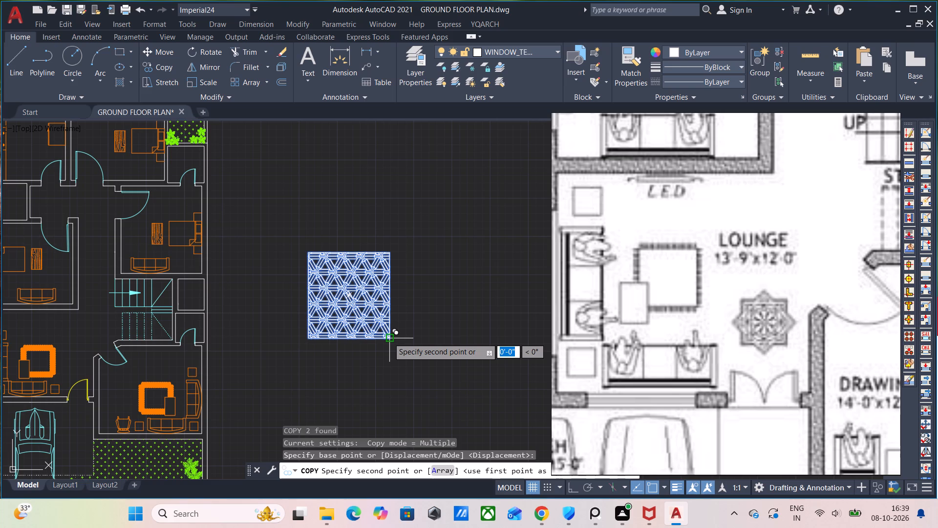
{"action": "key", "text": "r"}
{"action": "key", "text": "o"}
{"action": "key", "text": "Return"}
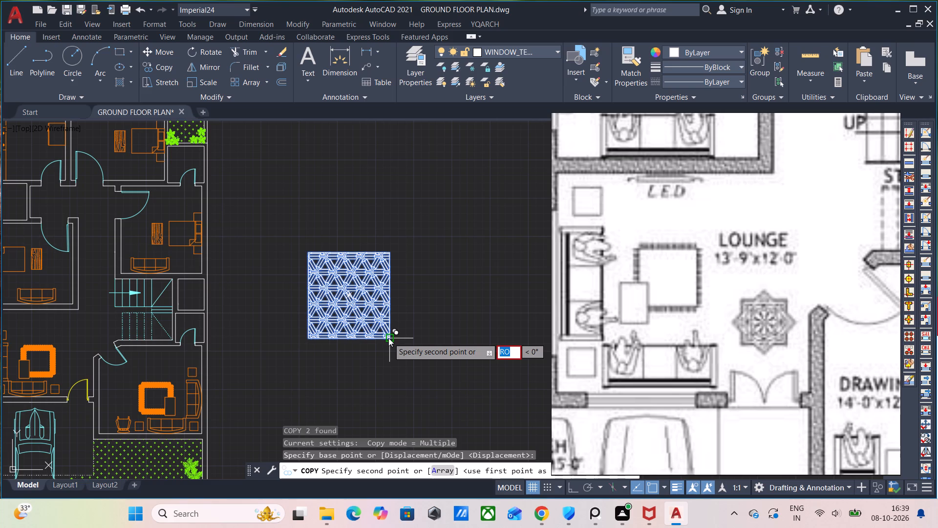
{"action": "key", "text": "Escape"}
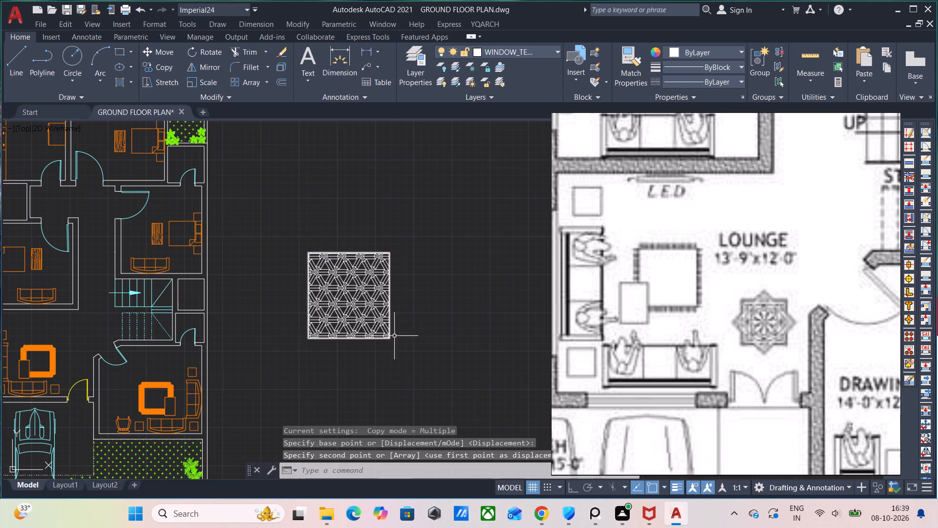
Undo the ESCHER hatch in the rectangle beside the plan, leaving only its outline.
{"action": "key", "text": "ctrl+z"}
{"action": "key", "text": "ctrl+z"}
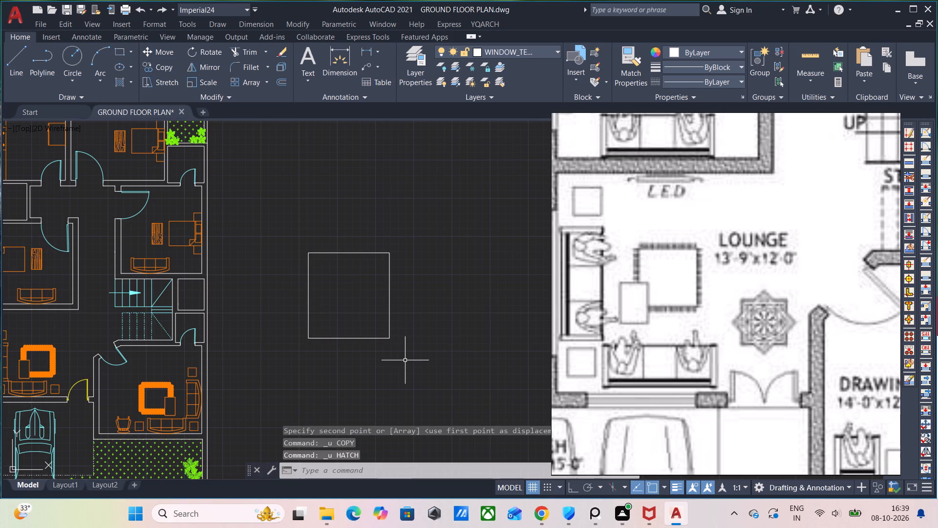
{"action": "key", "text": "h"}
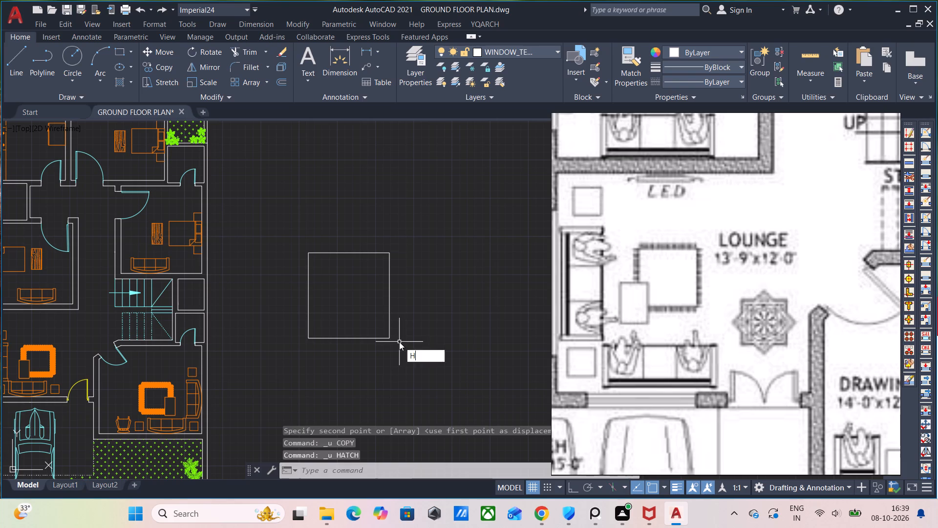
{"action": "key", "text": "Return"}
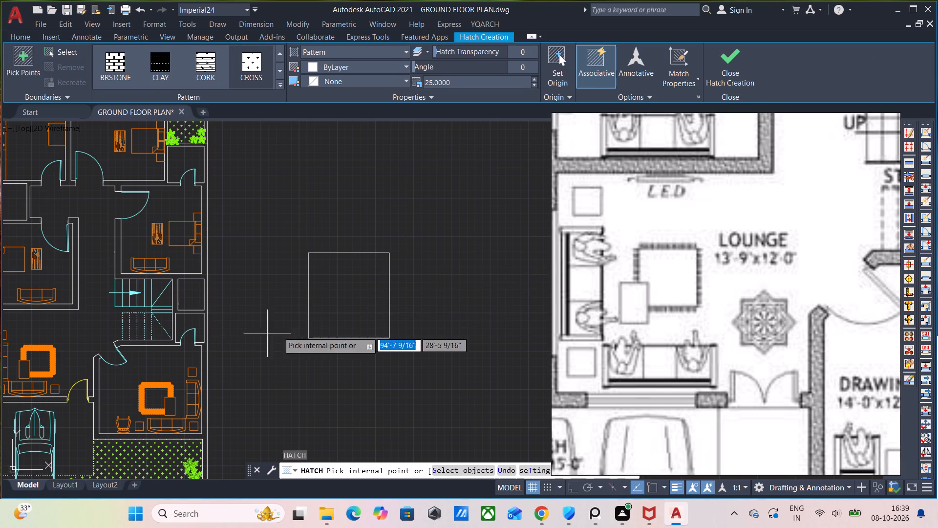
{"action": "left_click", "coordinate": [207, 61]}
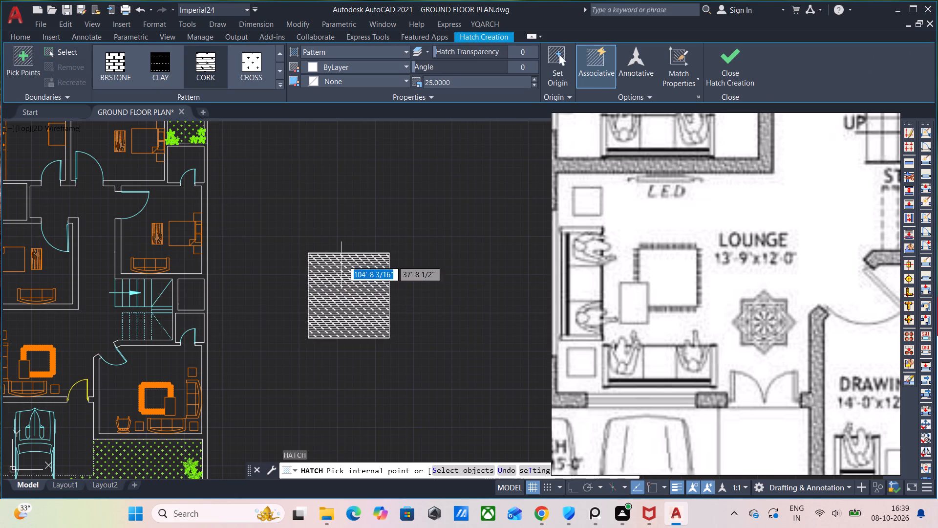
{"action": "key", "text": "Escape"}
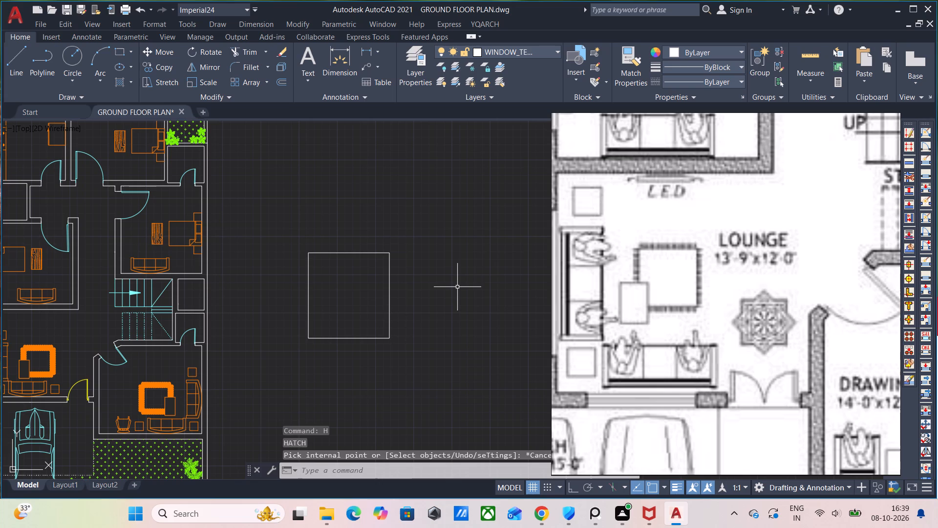
Hatch the empty rectangle beside the plan with the STARS pattern at scale 25.
{"action": "key", "text": "h"}
{"action": "key", "text": "Return"}
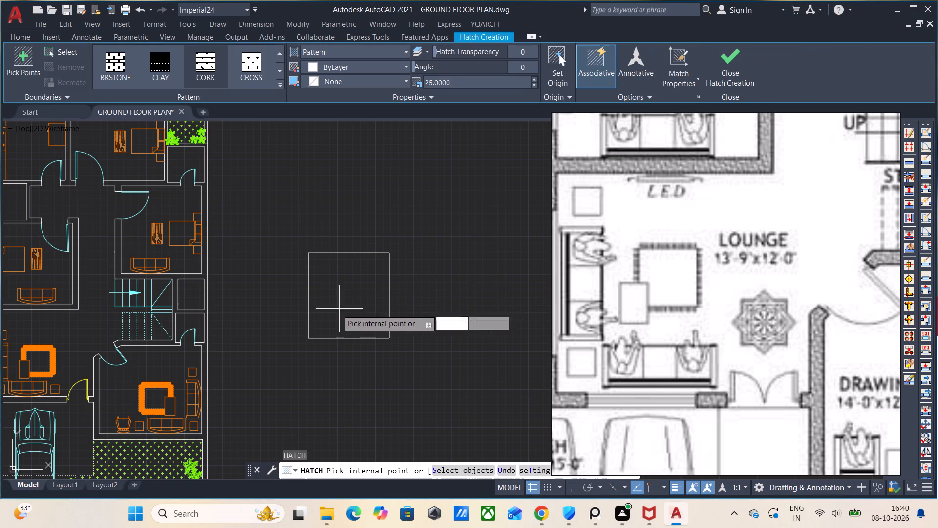
{"action": "left_click", "coordinate": [282, 84]}
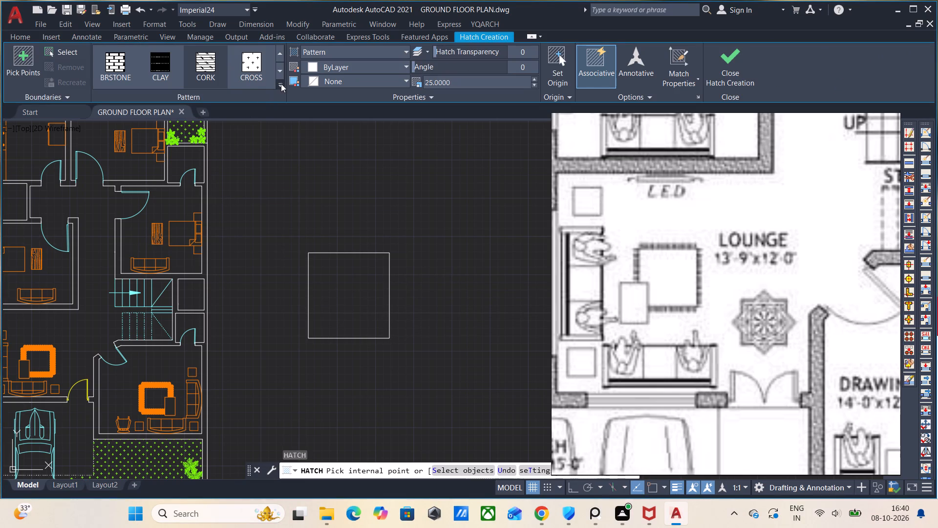
{"action": "scroll", "coordinate": [229, 111], "scroll_direction": "down", "scroll_amount": 5}
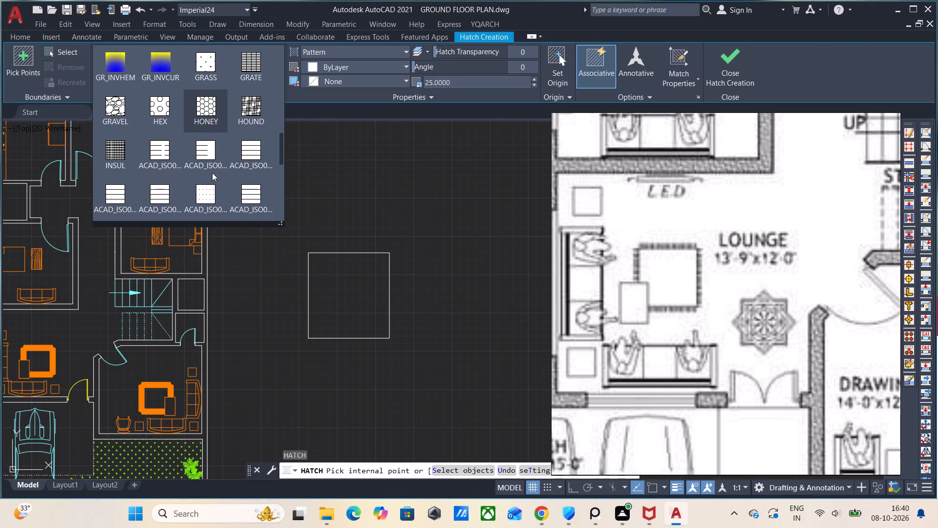
{"action": "scroll", "coordinate": [213, 150], "scroll_direction": "down", "scroll_amount": 2}
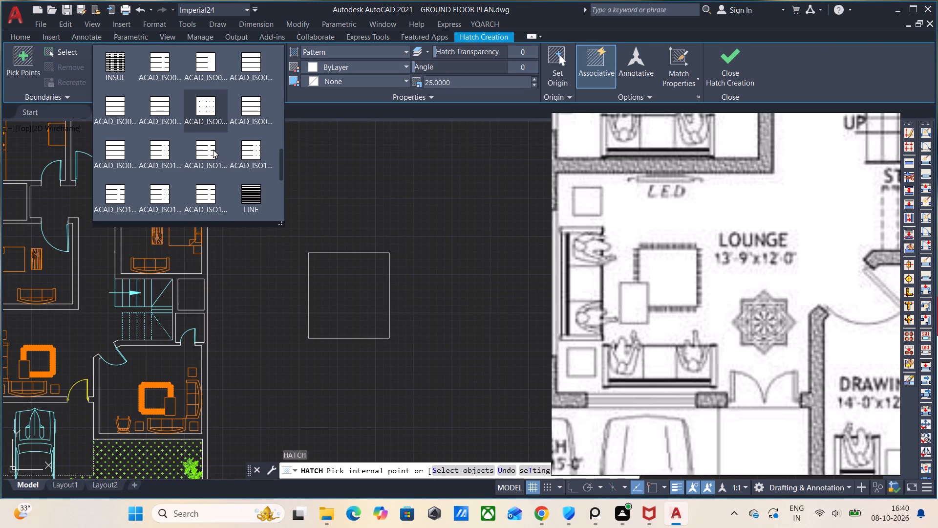
{"action": "scroll", "coordinate": [213, 170], "scroll_direction": "down", "scroll_amount": 2}
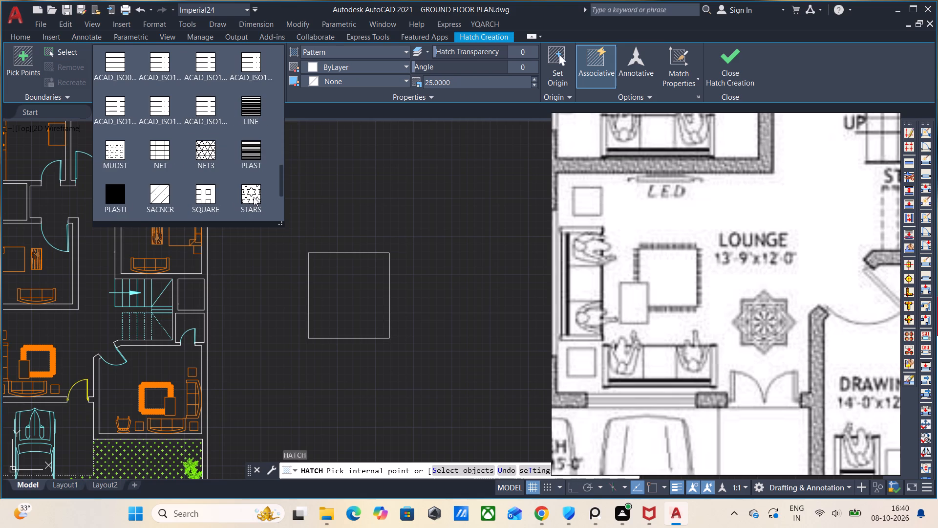
{"action": "left_click", "coordinate": [254, 197]}
{"action": "left_click", "coordinate": [351, 299]}
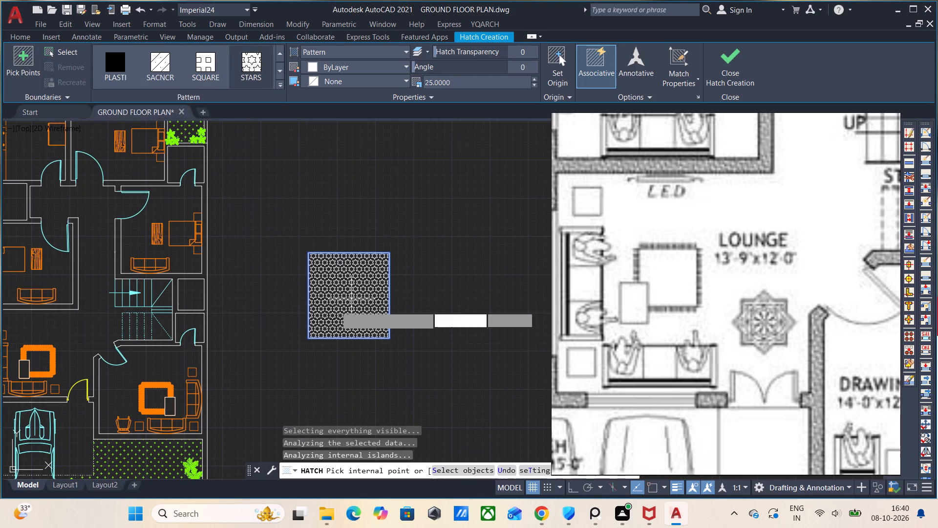
{"action": "key", "text": "Escape"}
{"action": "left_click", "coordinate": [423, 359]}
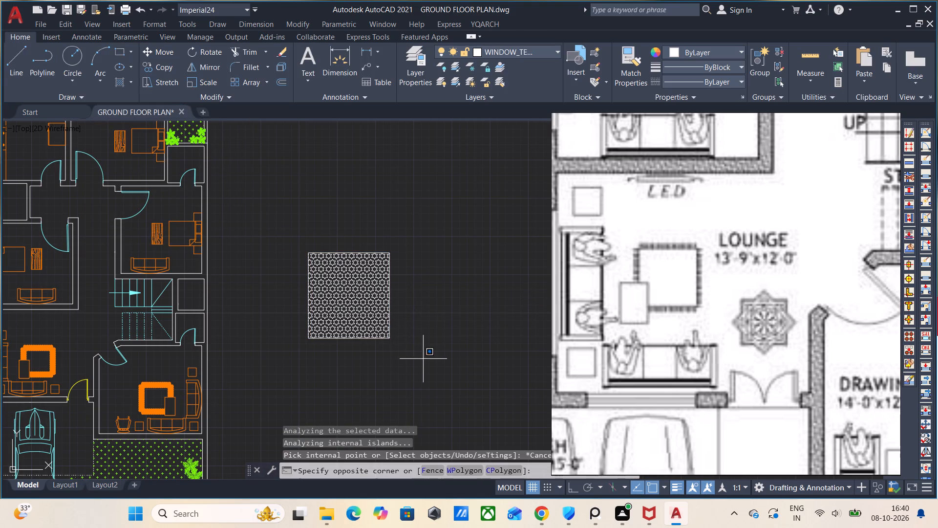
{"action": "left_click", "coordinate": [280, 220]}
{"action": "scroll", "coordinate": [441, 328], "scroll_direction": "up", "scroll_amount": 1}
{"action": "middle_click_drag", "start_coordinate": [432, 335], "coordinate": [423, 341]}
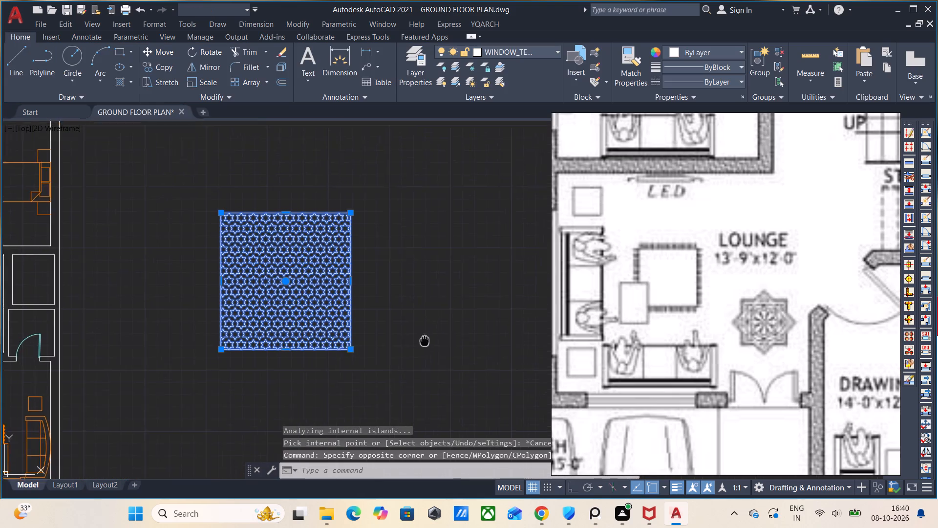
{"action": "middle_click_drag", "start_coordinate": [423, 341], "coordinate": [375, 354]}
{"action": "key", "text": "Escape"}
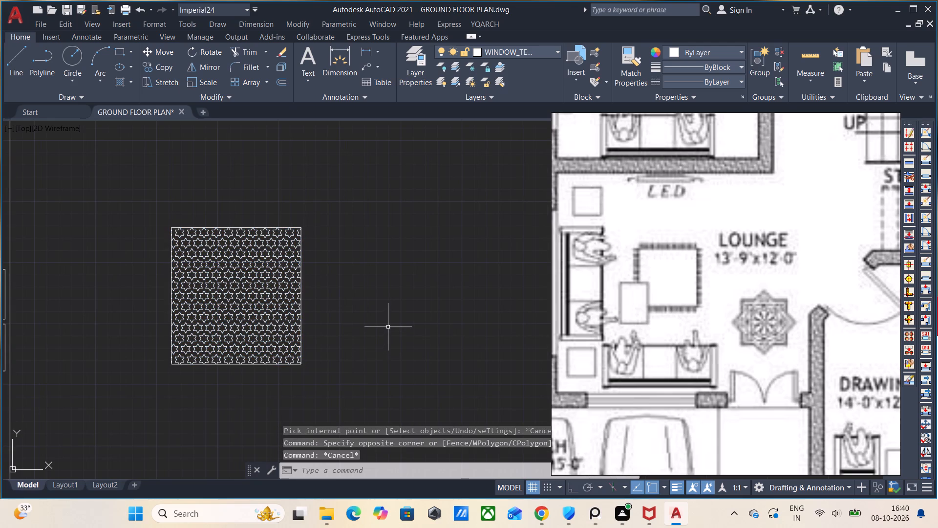
Copy only the hatched rectangle's polyline outline into the empty space on its far side from the plan, aligned horizontally.
{"action": "left_click", "coordinate": [301, 298]}
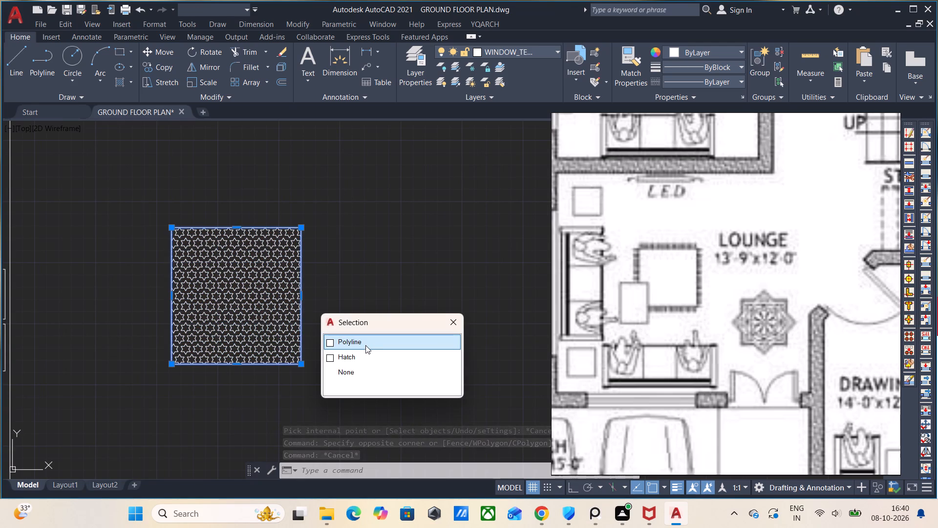
{"action": "left_click", "coordinate": [365, 345]}
{"action": "type", "text": "CO"}
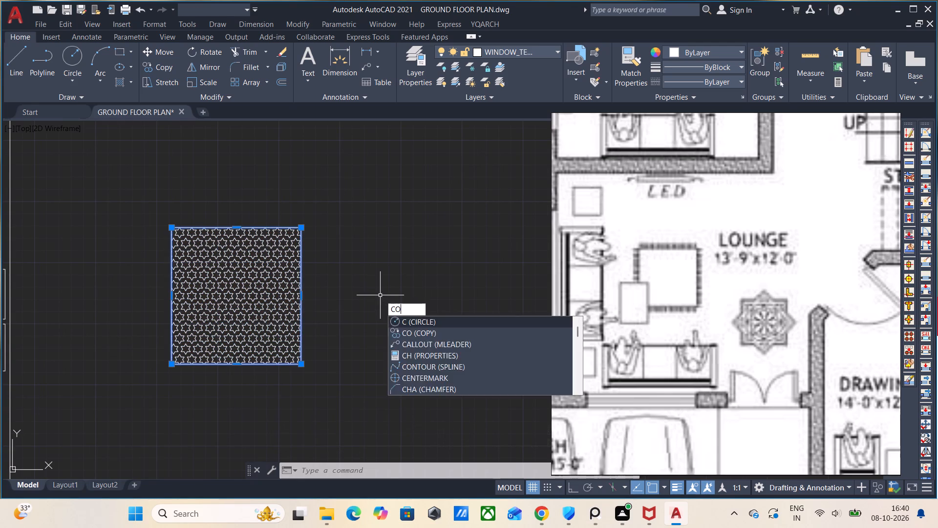
{"action": "key", "text": "Return"}
{"action": "left_click", "coordinate": [298, 364]}
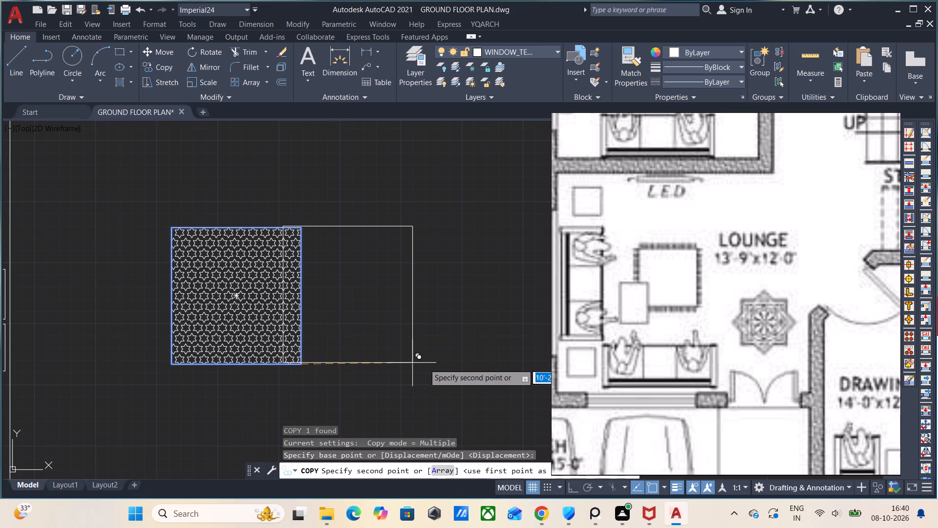
{"action": "left_click", "coordinate": [469, 364]}
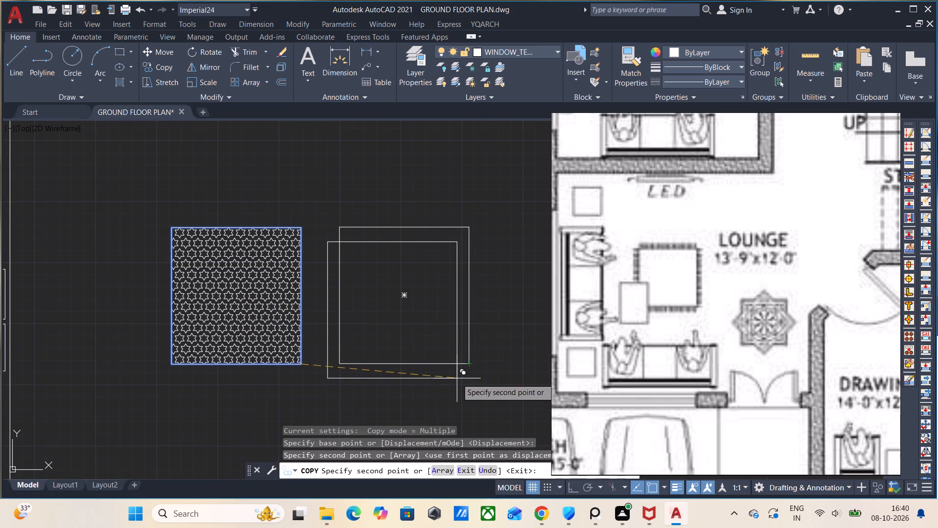
{"action": "key", "text": "Escape"}
Create a wipeout over the copied empty rectangle, tracing its four corners.
{"action": "type", "text": "WIPE"}
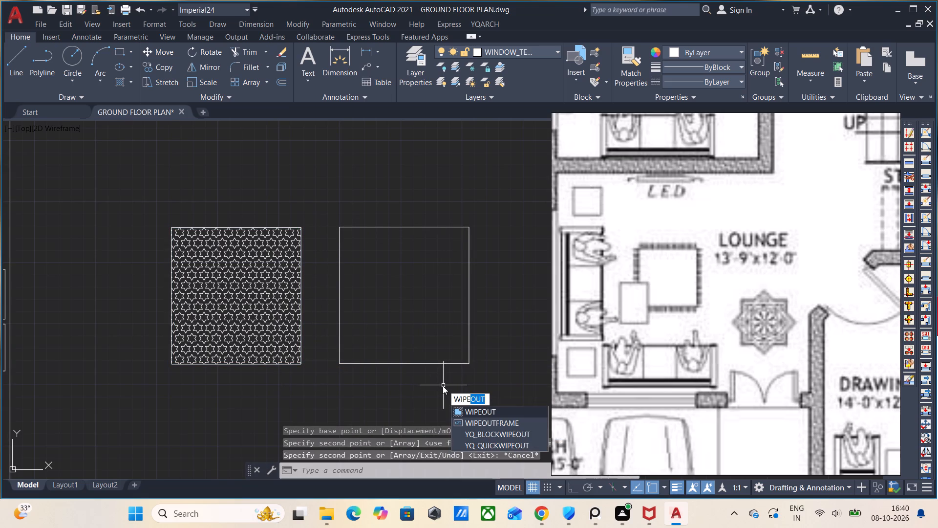
{"action": "left_click", "coordinate": [487, 409]}
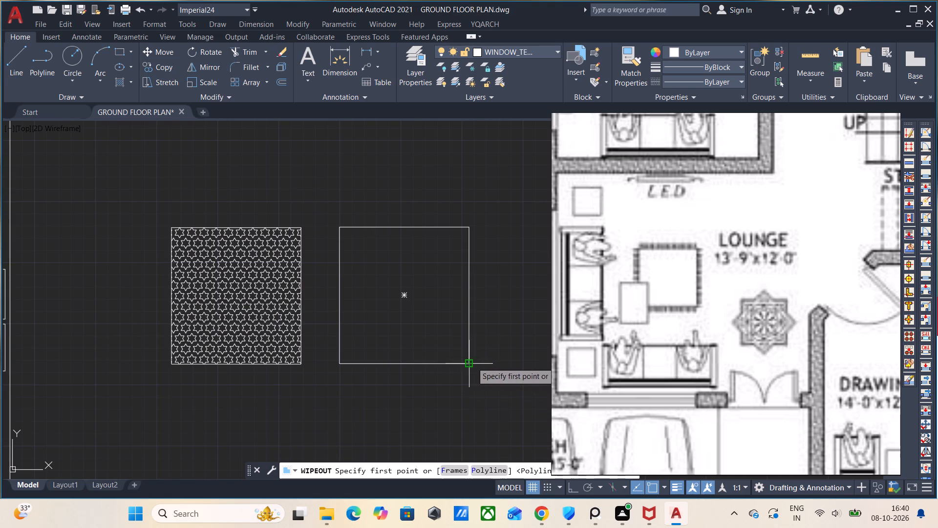
{"action": "left_click", "coordinate": [472, 362]}
{"action": "left_click", "coordinate": [340, 360]}
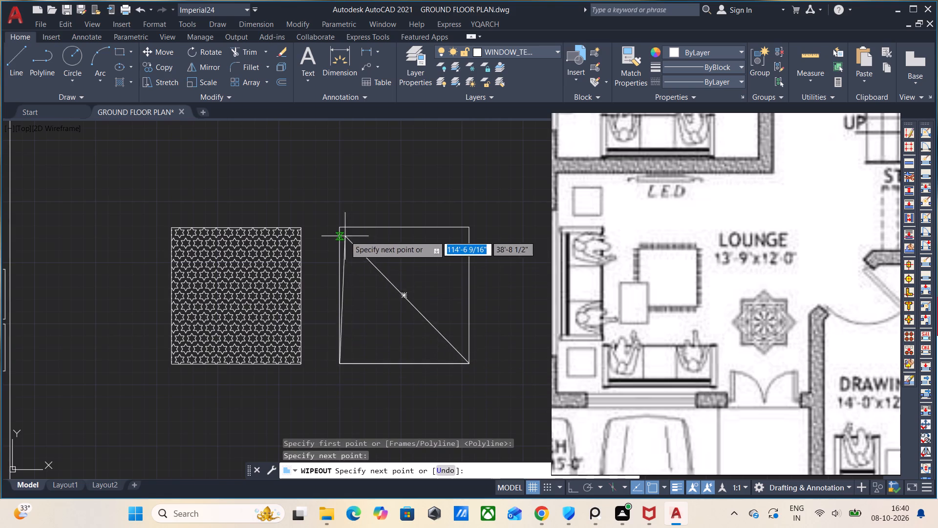
{"action": "left_click", "coordinate": [341, 229]}
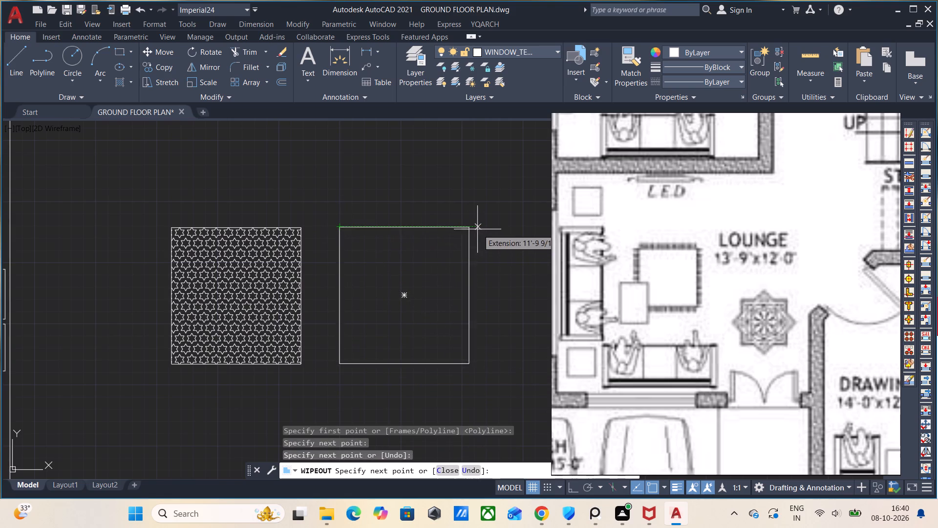
{"action": "left_click", "coordinate": [467, 226]}
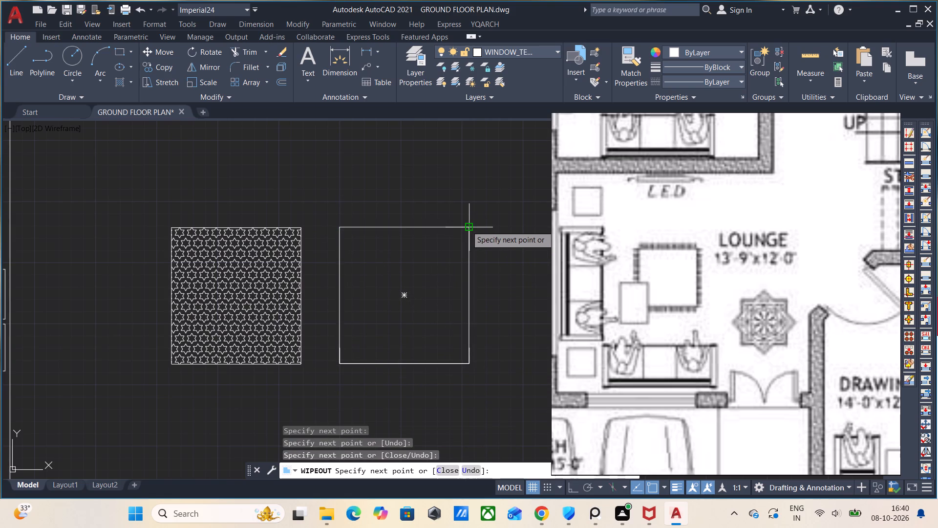
{"action": "key", "text": "Return"}
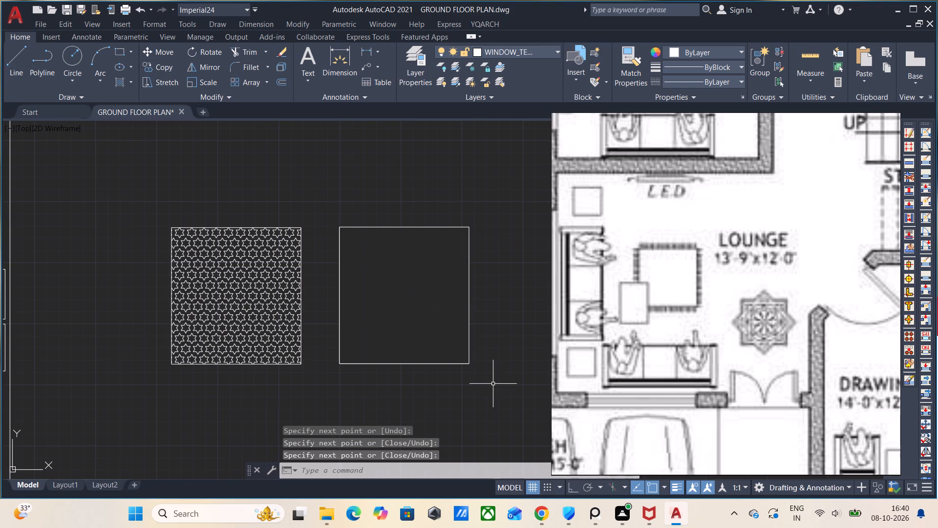
Rotate the copied rectangle and its wipeout together about the rectangle's upper-left corner.
{"action": "left_click_drag", "start_coordinate": [494, 387], "coordinate": [490, 367]}
{"action": "left_click", "coordinate": [329, 197]}
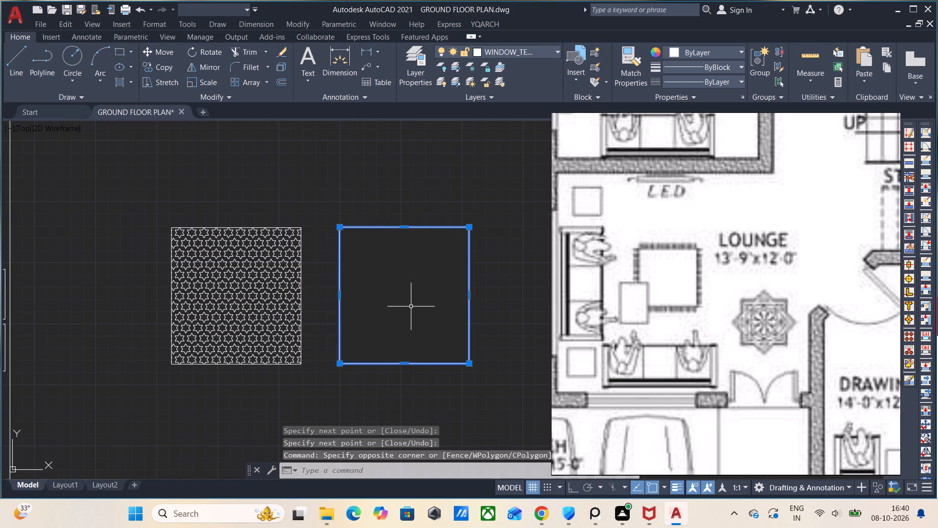
{"action": "key", "text": "r"}
{"action": "key", "text": "o"}
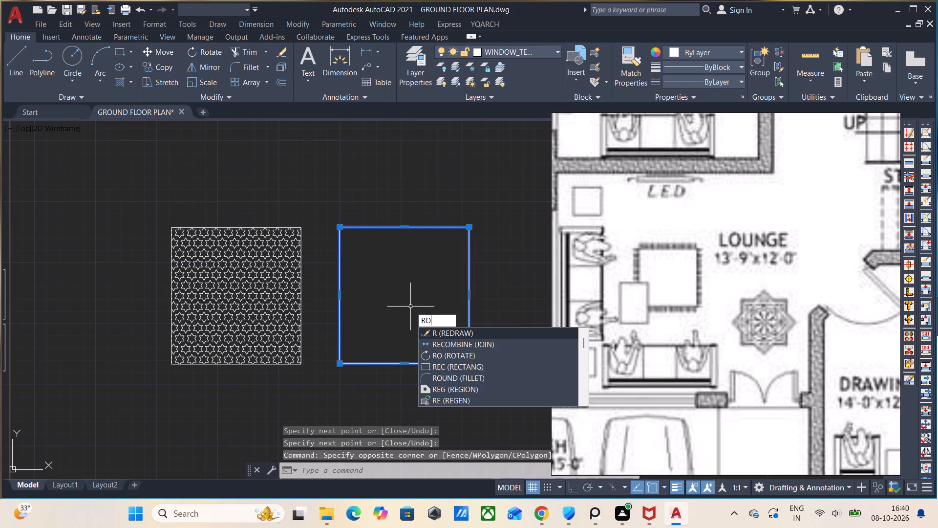
{"action": "key", "text": "Return"}
{"action": "left_click", "coordinate": [342, 227]}
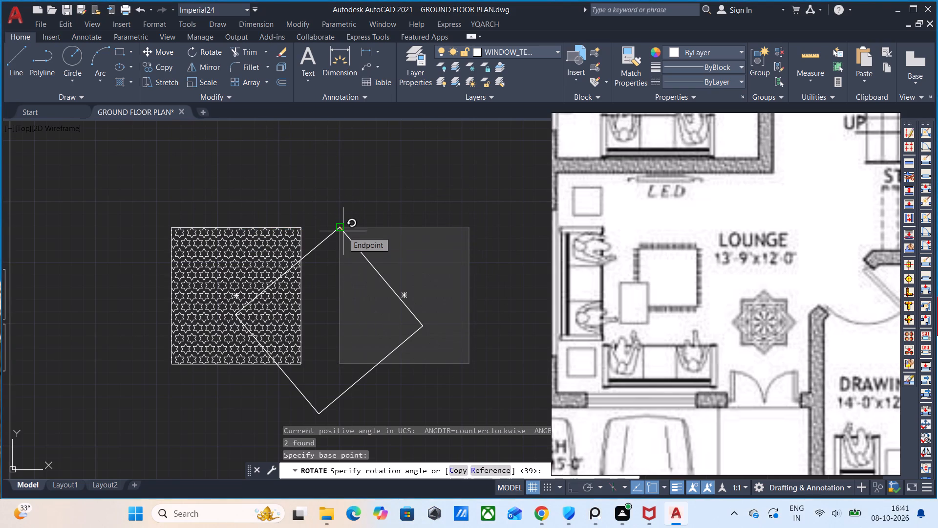
{"action": "key", "text": "F6"}
{"action": "key", "text": "F8"}
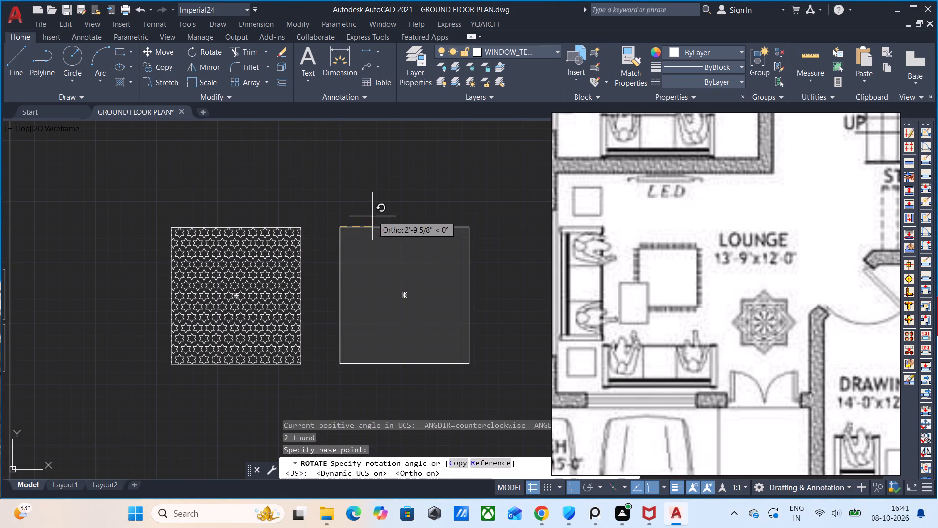
{"action": "scroll", "coordinate": [386, 218], "scroll_direction": "down", "scroll_amount": 2}
{"action": "middle_click_drag", "start_coordinate": [390, 248], "coordinate": [328, 333]}
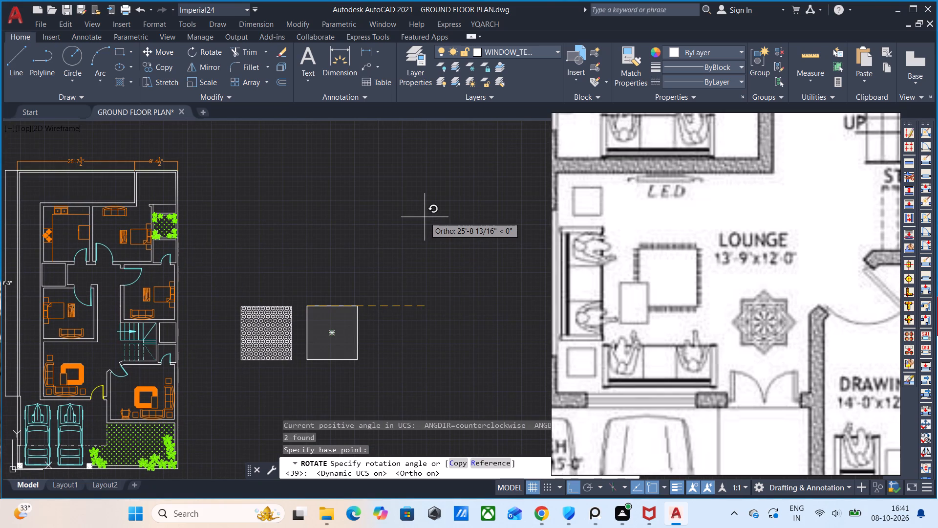
{"action": "key", "text": "F8"}
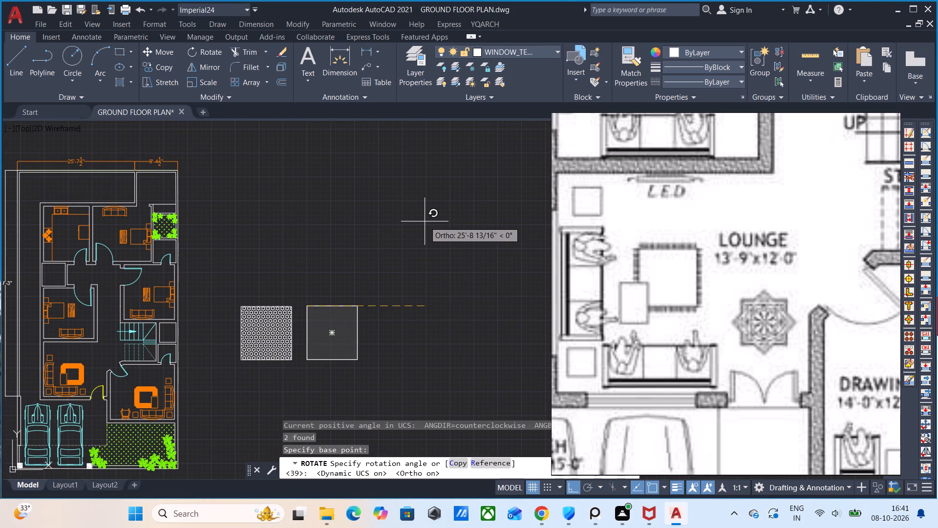
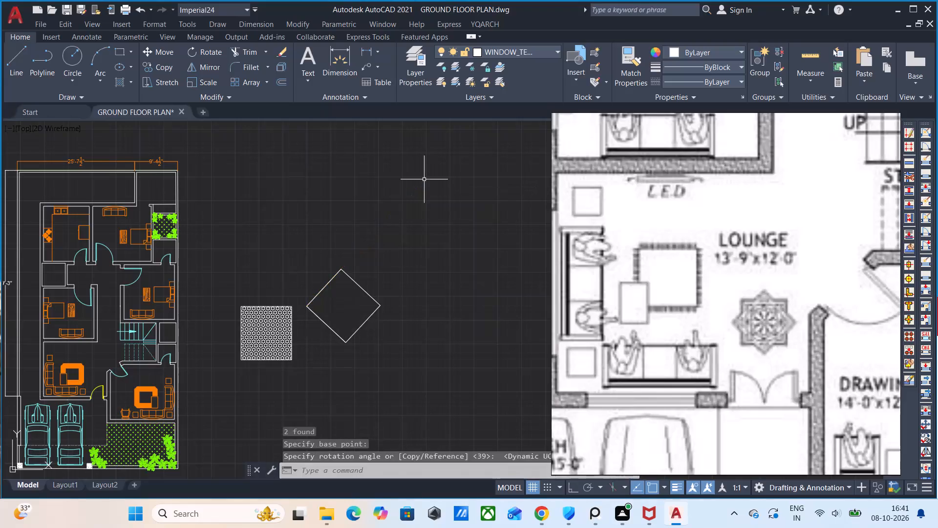
Move the rotated square with its wipeout over the hatched square so the two overlap as an eight-pointed star.
{"action": "left_click", "coordinate": [415, 352]}
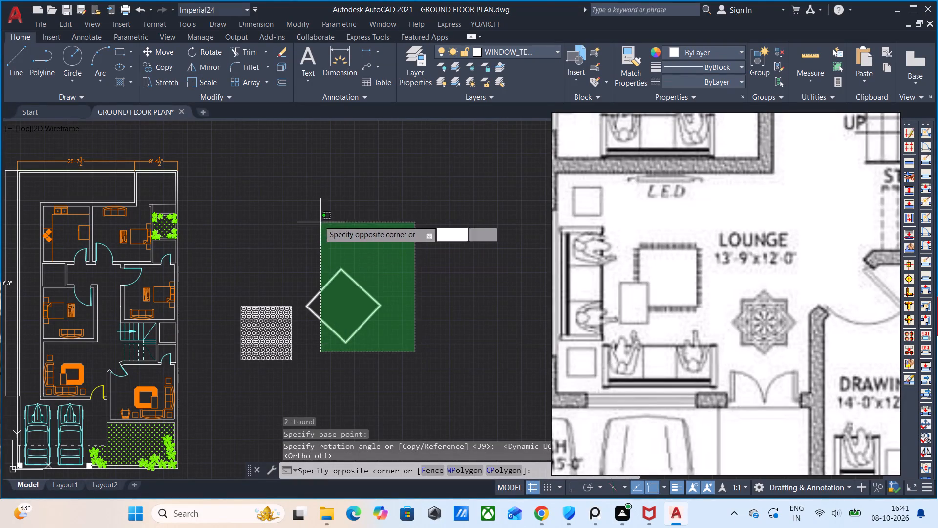
{"action": "left_click", "coordinate": [316, 216]}
{"action": "key", "text": "m"}
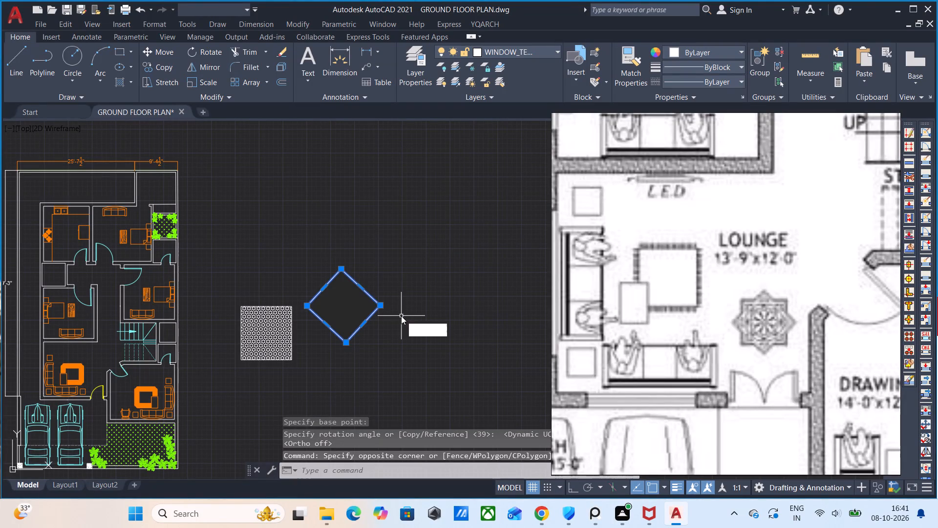
{"action": "key", "text": "Return"}
{"action": "left_click", "coordinate": [344, 346]}
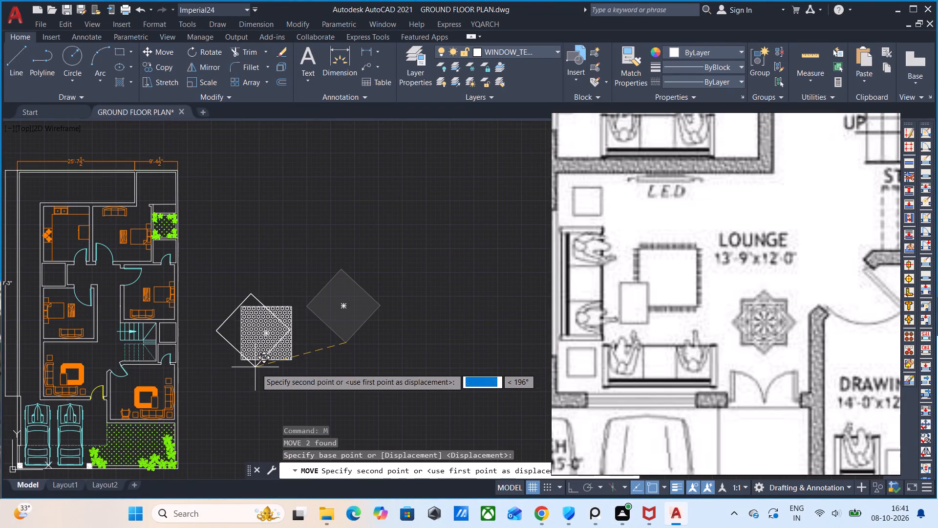
{"action": "scroll", "coordinate": [267, 376], "scroll_direction": "up", "scroll_amount": 1}
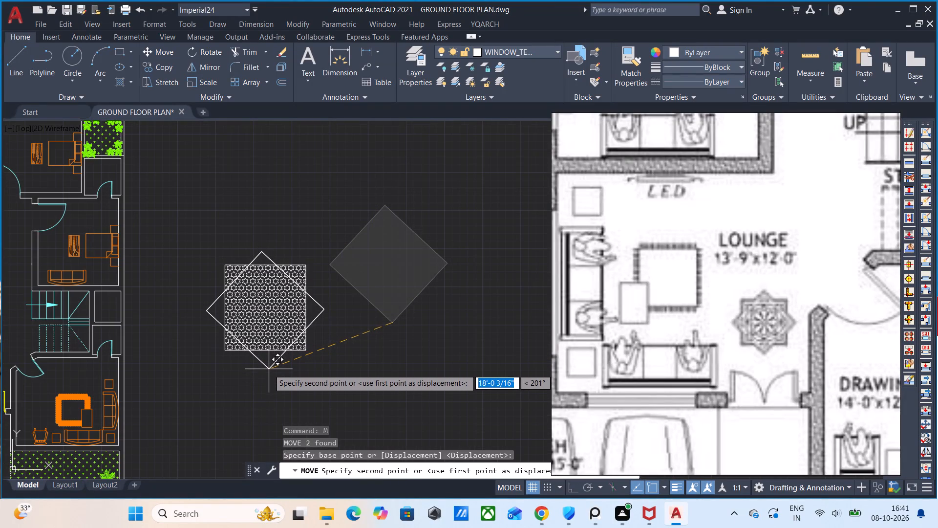
{"action": "left_click", "coordinate": [269, 369]}
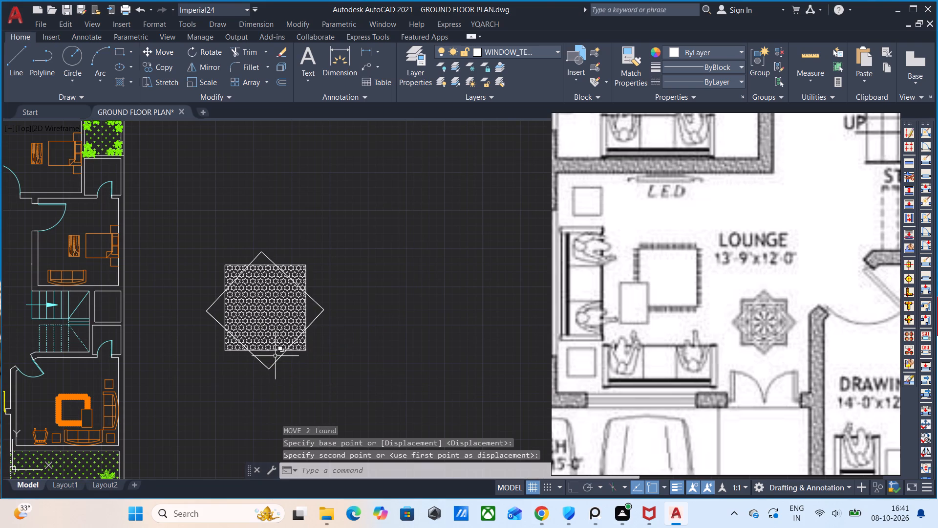
Draw a small rectangle, about 4 feet square, in the empty space beside the star pattern.
{"action": "scroll", "coordinate": [354, 264], "scroll_direction": "up", "scroll_amount": 1}
{"action": "scroll", "coordinate": [245, 244], "scroll_direction": "up", "scroll_amount": 2}
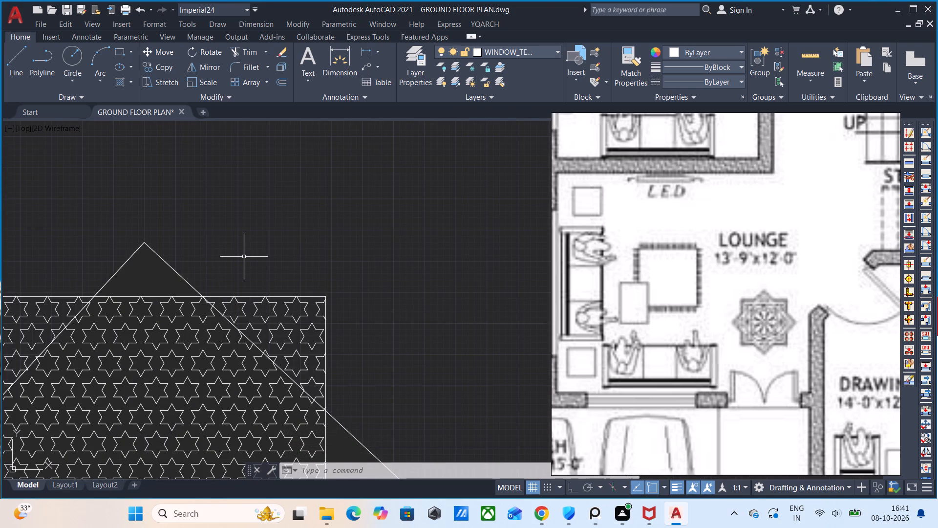
{"action": "scroll", "coordinate": [244, 257], "scroll_direction": "down", "scroll_amount": 3}
{"action": "scroll", "coordinate": [345, 290], "scroll_direction": "up", "scroll_amount": 1}
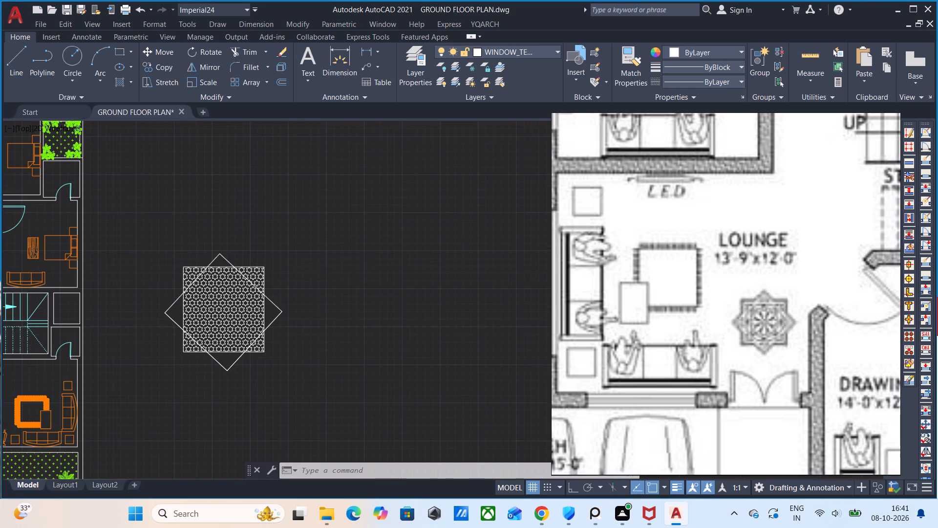
{"action": "type", "text": "REC"}
{"action": "key", "text": "Return"}
{"action": "left_click", "coordinate": [324, 279]}
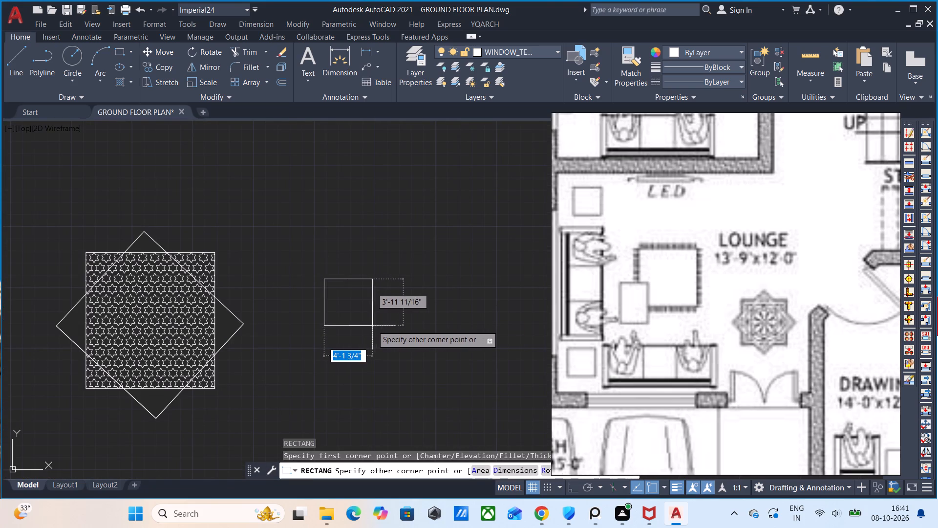
{"action": "left_click", "coordinate": [373, 330]}
Create a wipeout covering the small square by tracing its four corners.
{"action": "scroll", "coordinate": [406, 310], "scroll_direction": "up", "scroll_amount": 1}
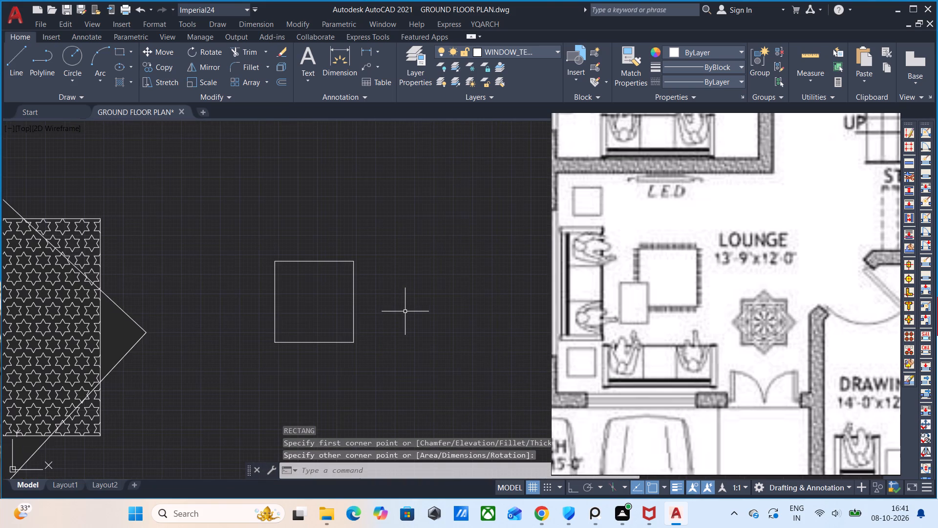
{"action": "key", "text": "w"}
{"action": "key", "text": "i"}
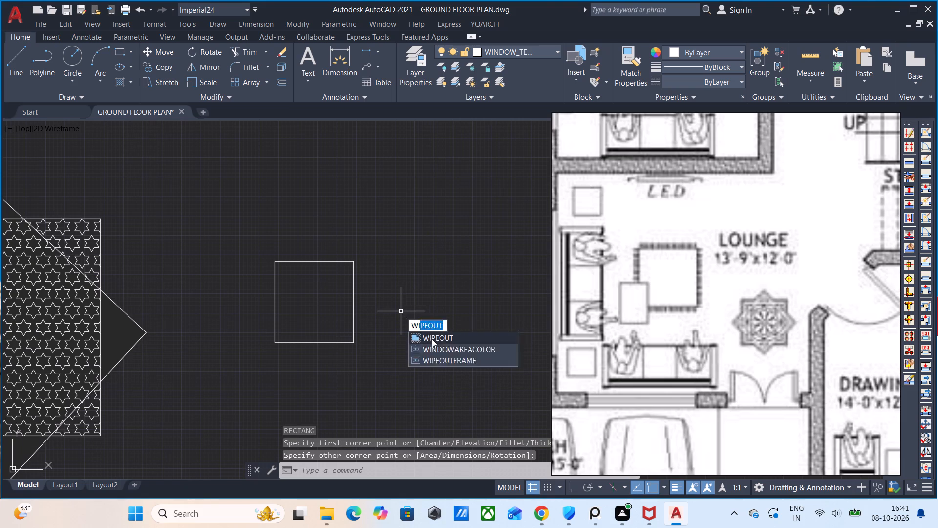
{"action": "left_click", "coordinate": [432, 339]}
{"action": "left_click", "coordinate": [352, 342]}
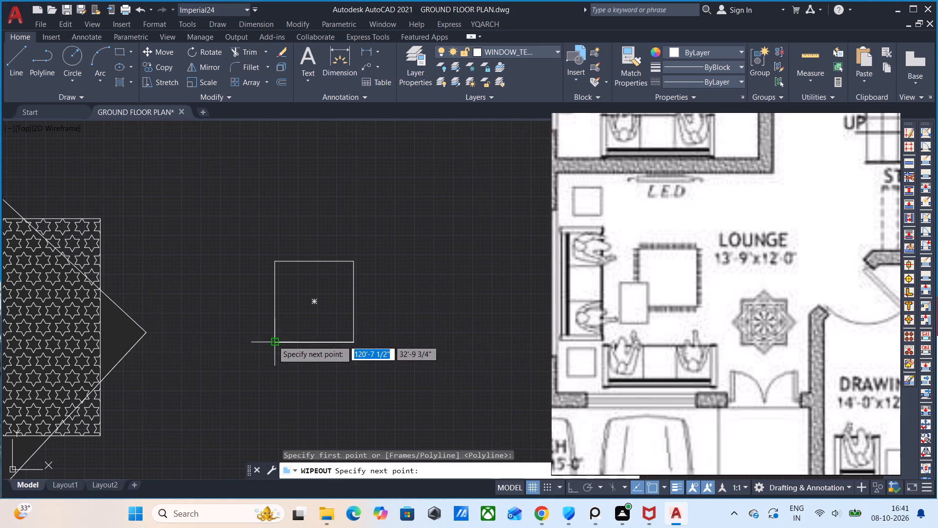
{"action": "left_click", "coordinate": [273, 340]}
{"action": "left_click", "coordinate": [272, 262]}
{"action": "left_click", "coordinate": [349, 259]}
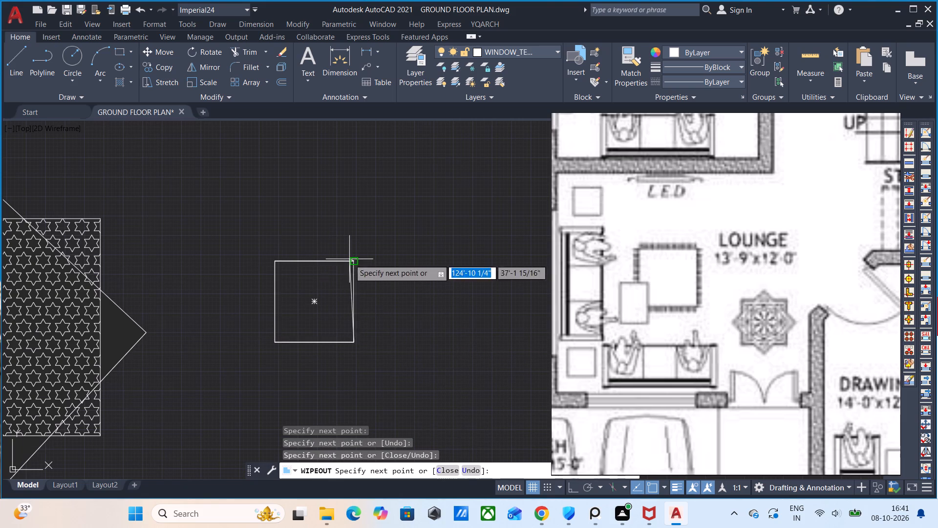
{"action": "left_click", "coordinate": [354, 257]}
{"action": "key", "text": "Return"}
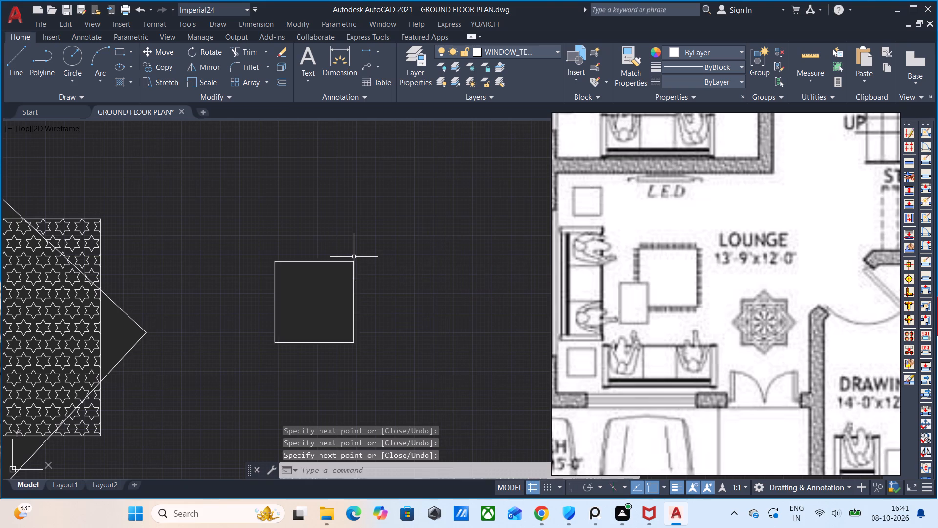
Move the small square and its wipeout from their centre to the middle of the star-hatched square.
{"action": "left_click_drag", "start_coordinate": [369, 368], "coordinate": [362, 357]}
{"action": "left_click", "coordinate": [251, 227]}
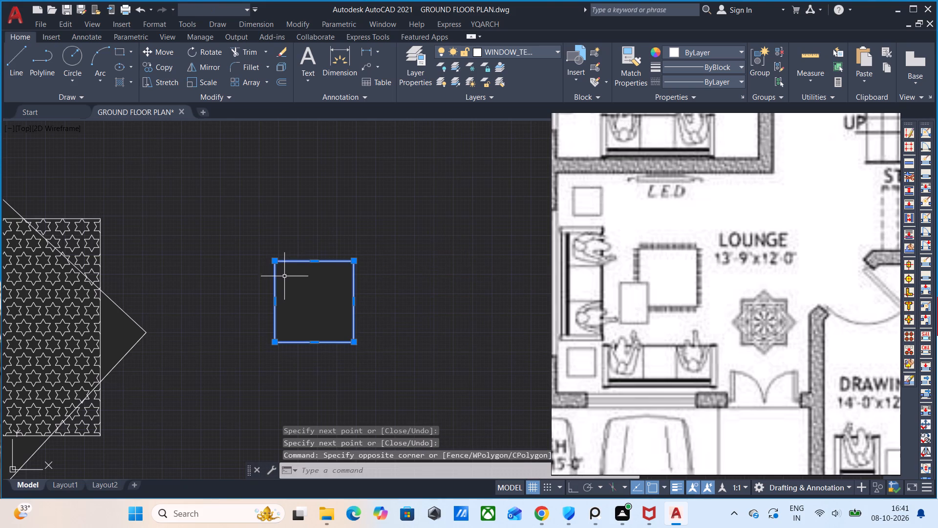
{"action": "key", "text": "m"}
{"action": "key", "text": "Return"}
{"action": "left_click_drag", "start_coordinate": [317, 302], "coordinate": [156, 335]}
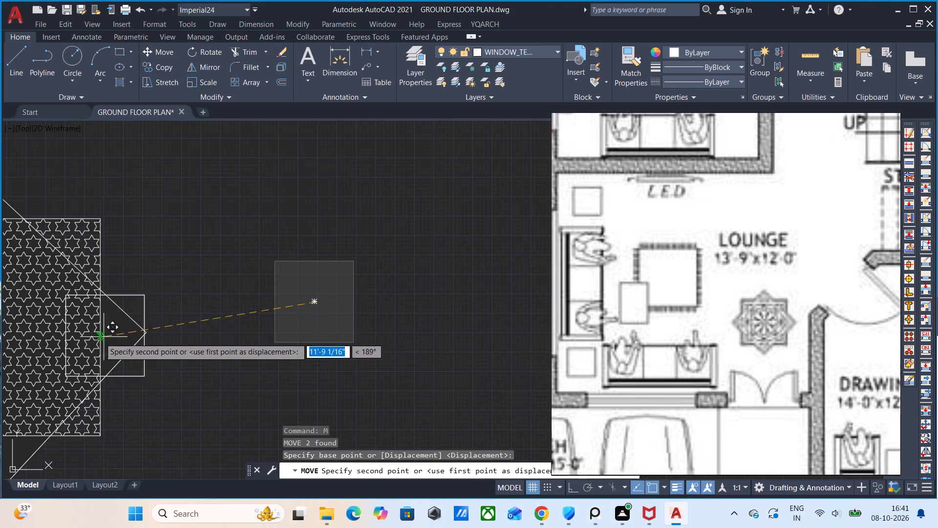
{"action": "middle_click_drag", "start_coordinate": [75, 342], "coordinate": [222, 329]}
{"action": "left_click", "coordinate": [151, 319]}
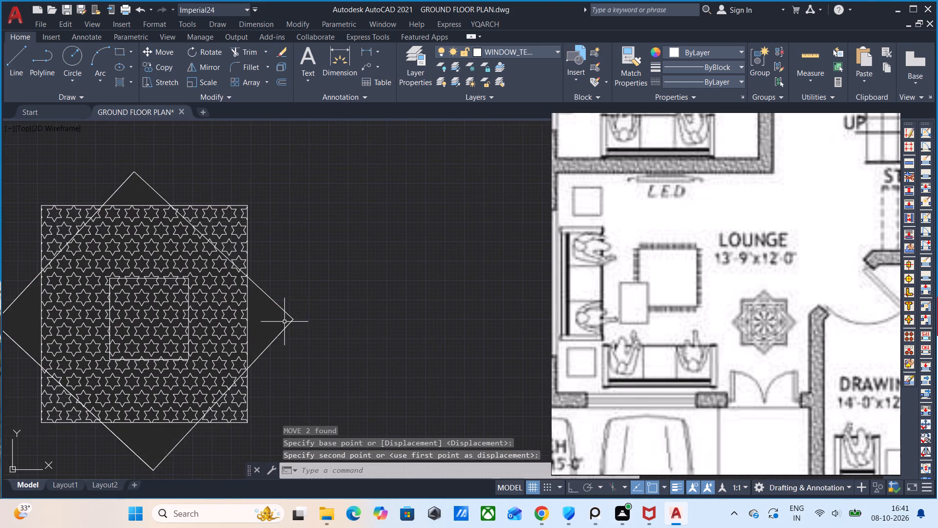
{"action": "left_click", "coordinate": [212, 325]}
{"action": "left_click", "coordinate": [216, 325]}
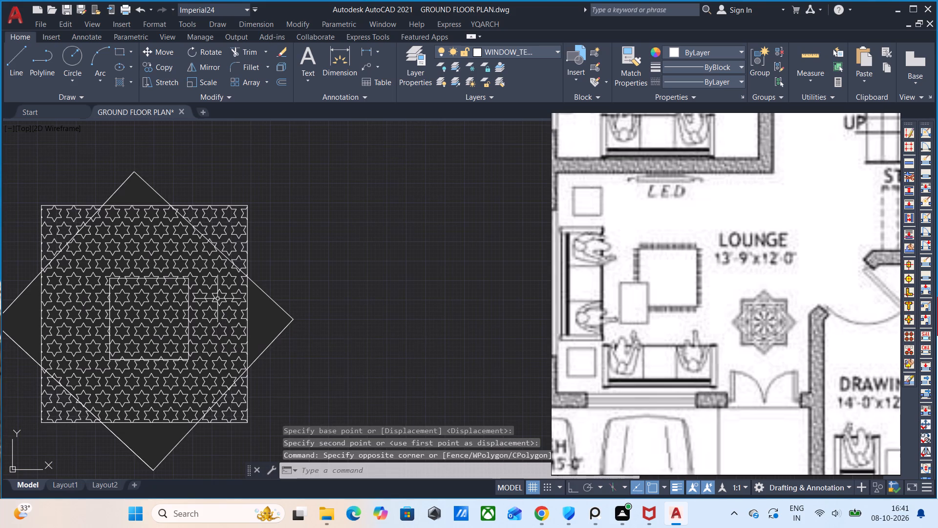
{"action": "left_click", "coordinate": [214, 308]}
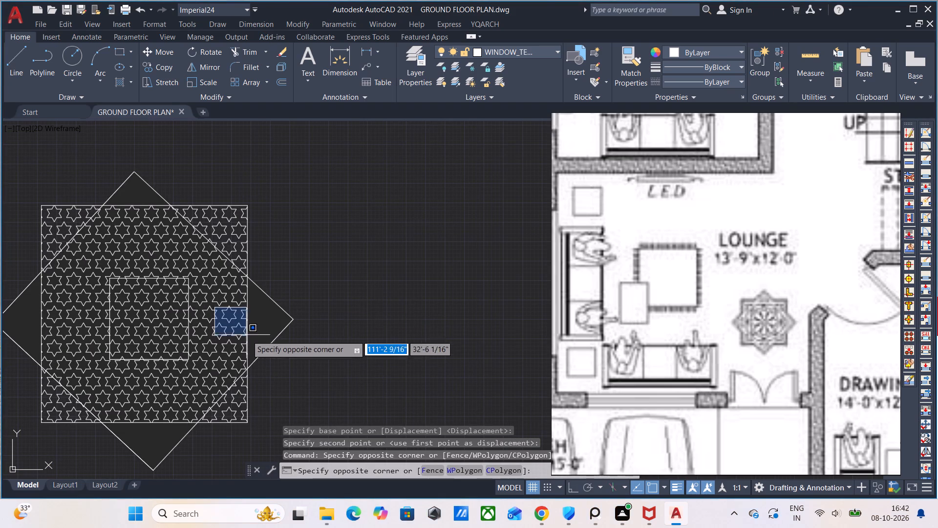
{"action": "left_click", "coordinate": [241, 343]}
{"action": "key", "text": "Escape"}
Scale the whole star pattern down to roughly a third of its size, using a base point near its lower tip.
{"action": "scroll", "coordinate": [315, 308], "scroll_direction": "down", "scroll_amount": 1}
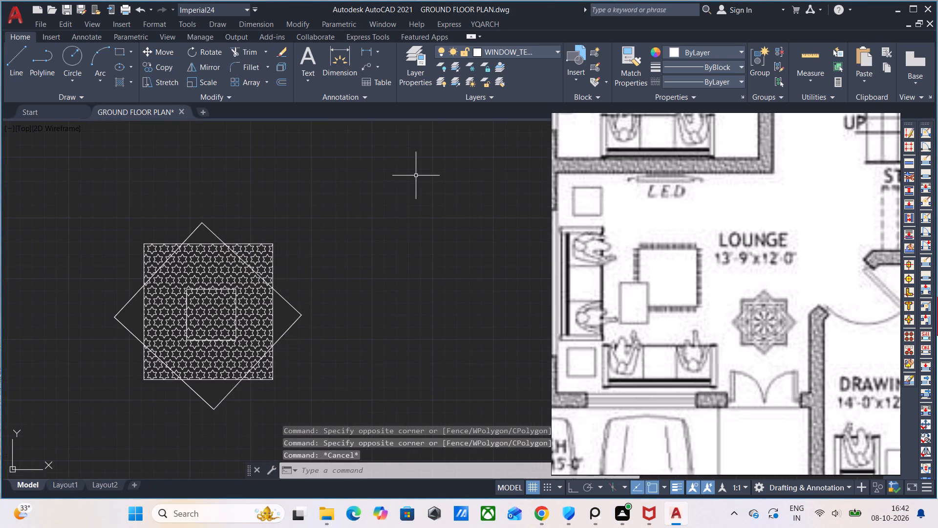
{"action": "scroll", "coordinate": [383, 247], "scroll_direction": "down", "scroll_amount": 2}
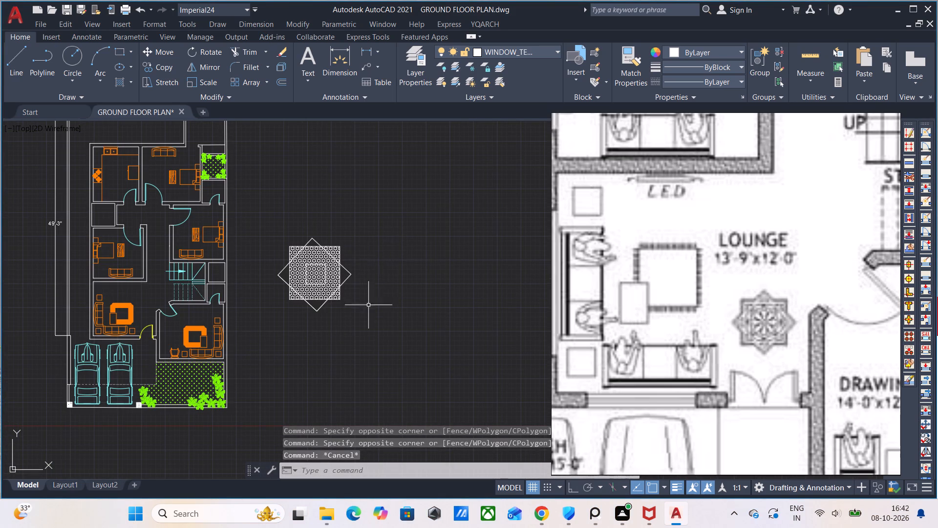
{"action": "scroll", "coordinate": [348, 304], "scroll_direction": "up", "scroll_amount": 1}
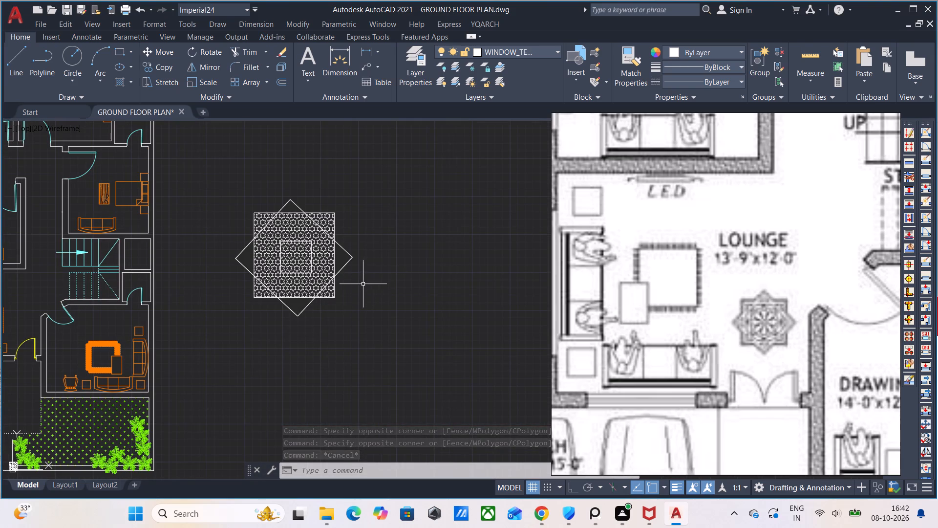
{"action": "left_click", "coordinate": [375, 312]}
{"action": "left_click", "coordinate": [224, 181]}
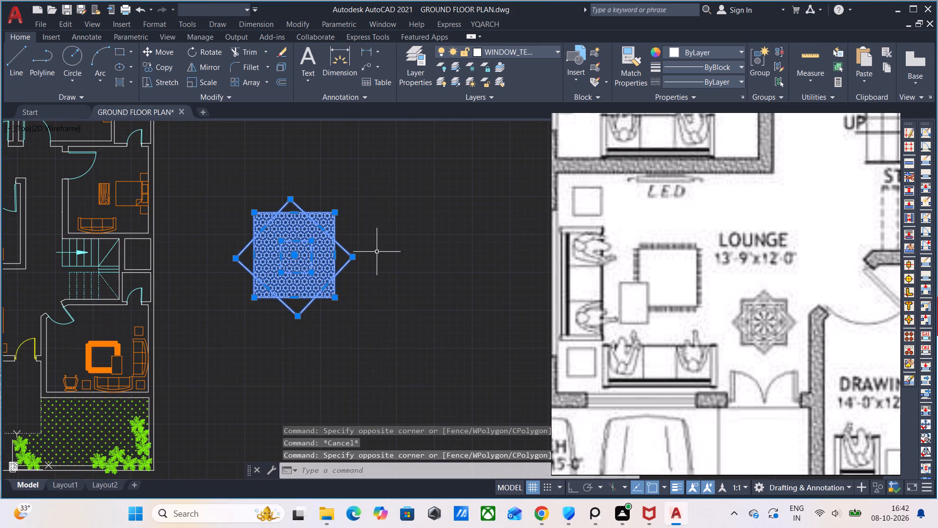
{"action": "scroll", "coordinate": [377, 250], "scroll_direction": "down", "scroll_amount": 2}
{"action": "middle_click_drag", "start_coordinate": [377, 243], "coordinate": [364, 311]}
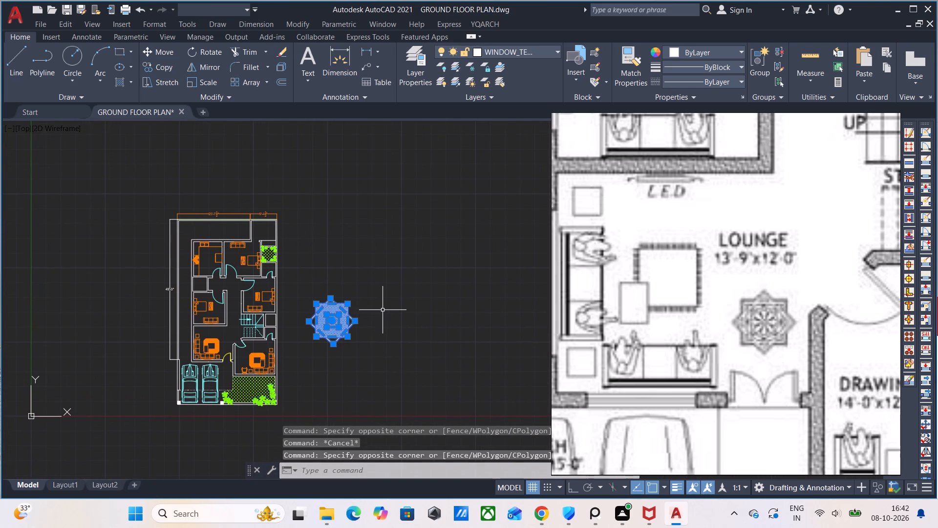
{"action": "type", "text": "SC"}
{"action": "key", "text": "Return"}
{"action": "scroll", "coordinate": [322, 335], "scroll_direction": "up", "scroll_amount": 1}
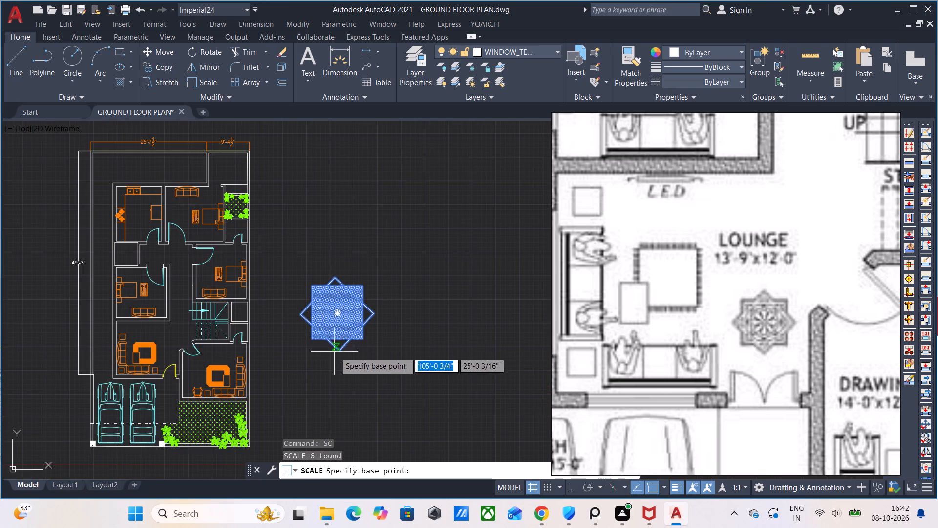
{"action": "left_click", "coordinate": [337, 354]}
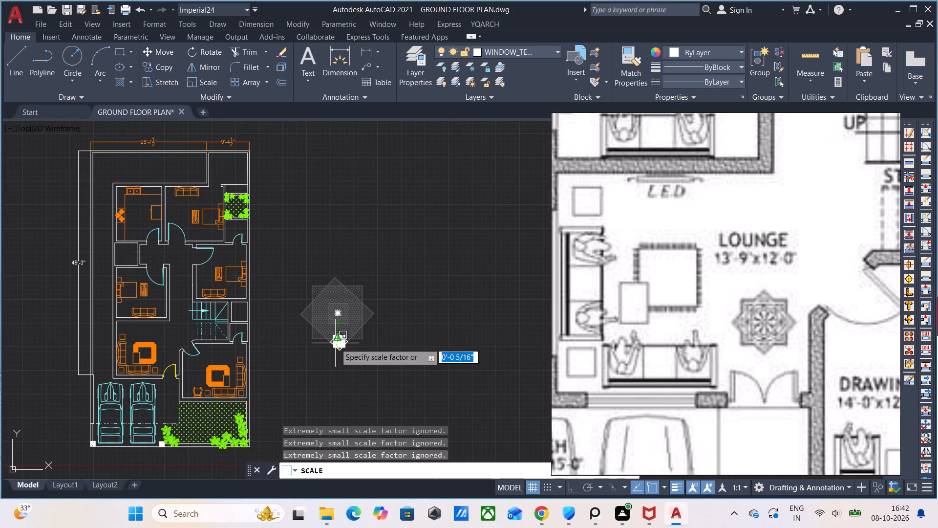
{"action": "left_click", "coordinate": [335, 343]}
Move the reduced star pattern by its centre into the lounge, between the seating group and the stairs.
{"action": "scroll", "coordinate": [364, 370], "scroll_direction": "up", "scroll_amount": 1}
{"action": "left_click_drag", "start_coordinate": [367, 372], "coordinate": [358, 358]}
{"action": "left_click", "coordinate": [287, 283]}
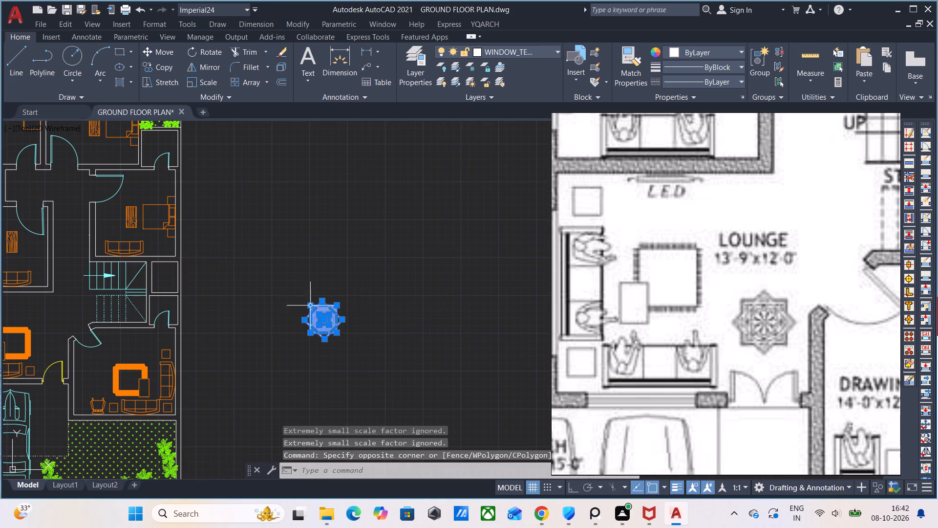
{"action": "key", "text": "m"}
{"action": "key", "text": "Return"}
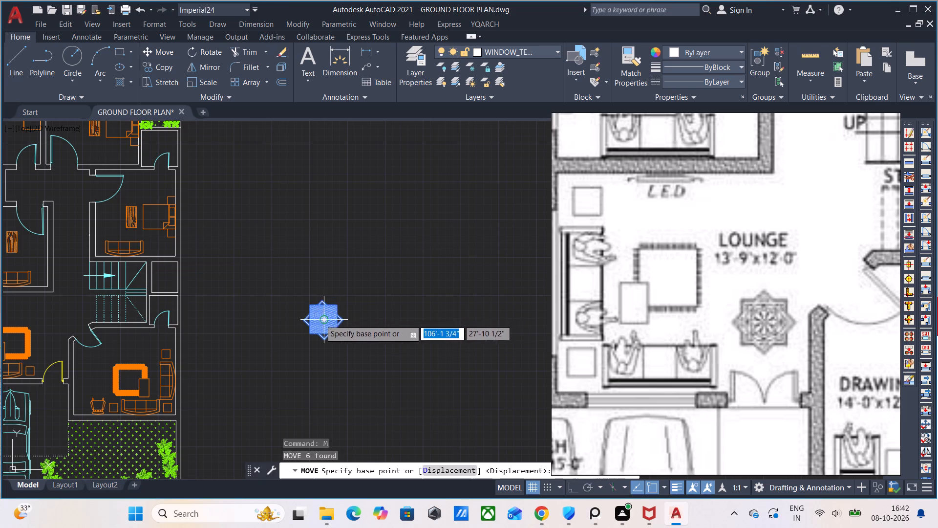
{"action": "left_click", "coordinate": [320, 320]}
{"action": "middle_click_drag", "start_coordinate": [152, 284], "coordinate": [403, 359]}
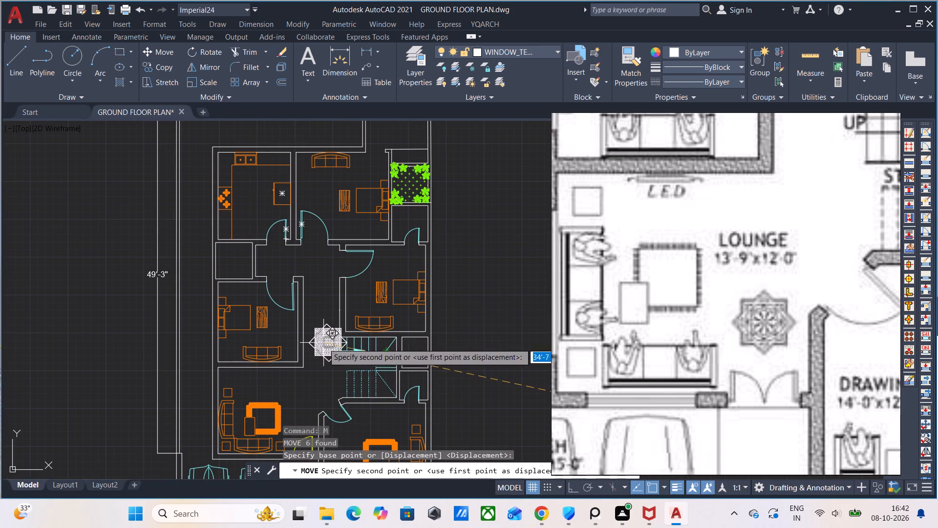
{"action": "middle_click_drag", "start_coordinate": [318, 360], "coordinate": [288, 273]}
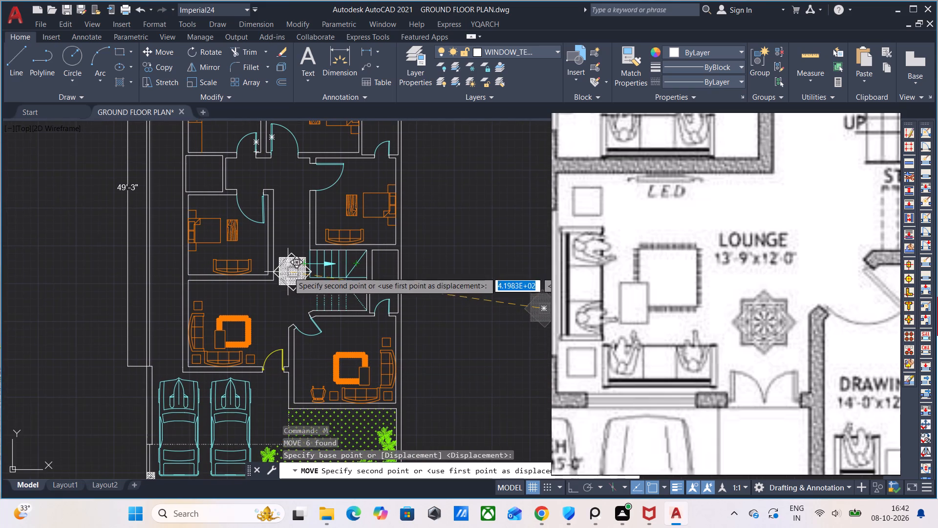
{"action": "left_click", "coordinate": [268, 312]}
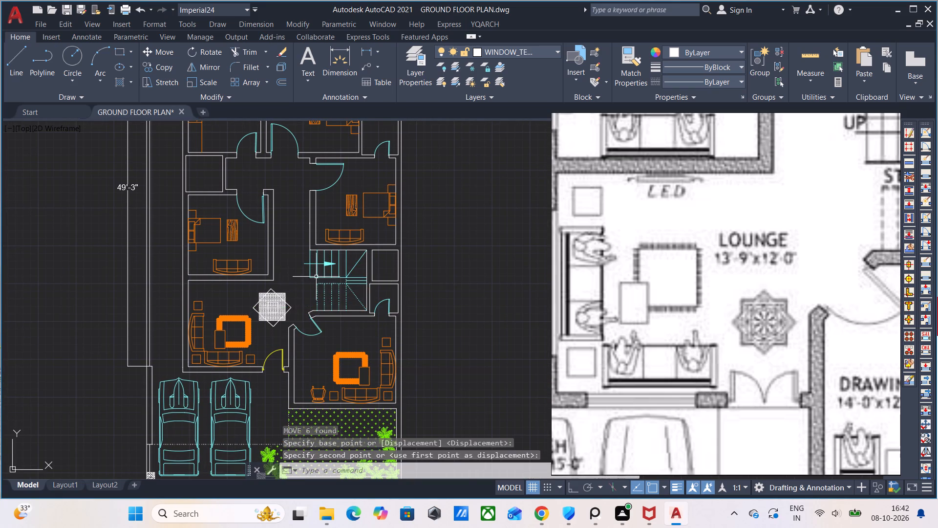
Scale the lounge's star pattern down to roughly half its size, using a base point near its lower tip.
{"action": "left_click", "coordinate": [293, 316]}
{"action": "left_click", "coordinate": [256, 292]}
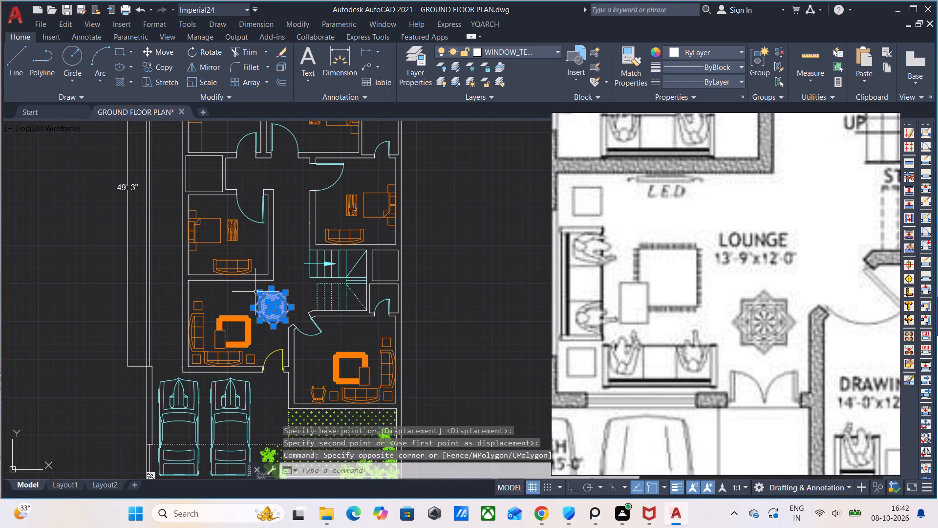
{"action": "type", "text": "SC"}
{"action": "key", "text": "Return"}
{"action": "scroll", "coordinate": [251, 308], "scroll_direction": "up", "scroll_amount": 1}
{"action": "left_click", "coordinate": [287, 335]}
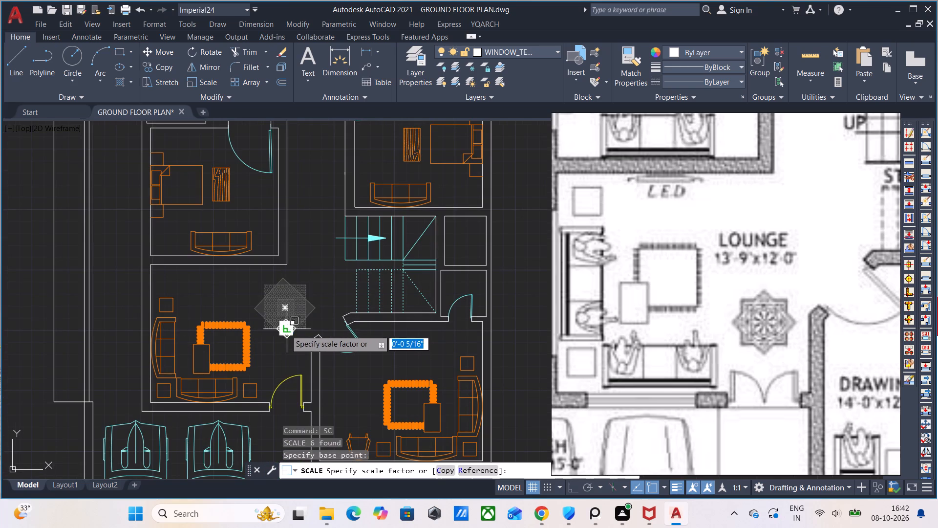
{"action": "left_click", "coordinate": [283, 323]}
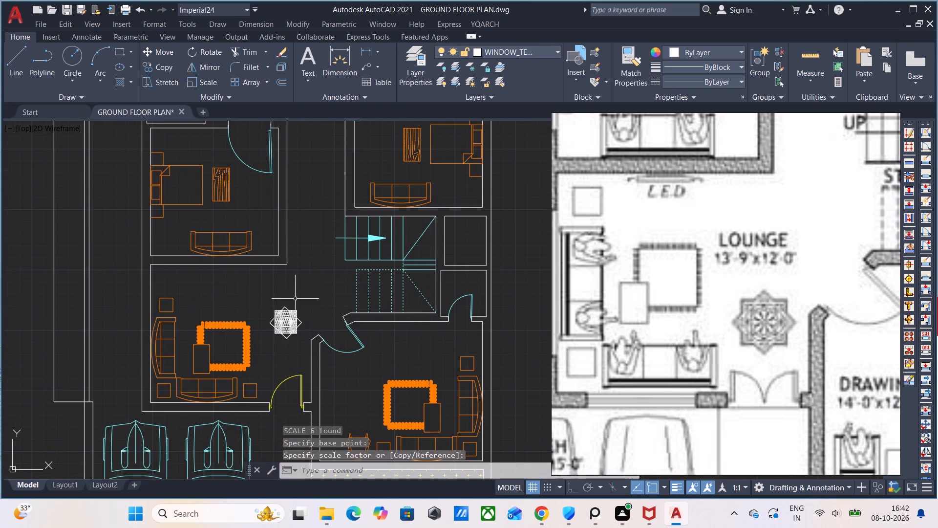
Copy the star pattern from the lounge to the lobby between the kitchen and bedroom doors, matching the reference image.
{"action": "left_click_drag", "start_coordinate": [299, 348], "coordinate": [298, 343]}
{"action": "left_click", "coordinate": [269, 304]}
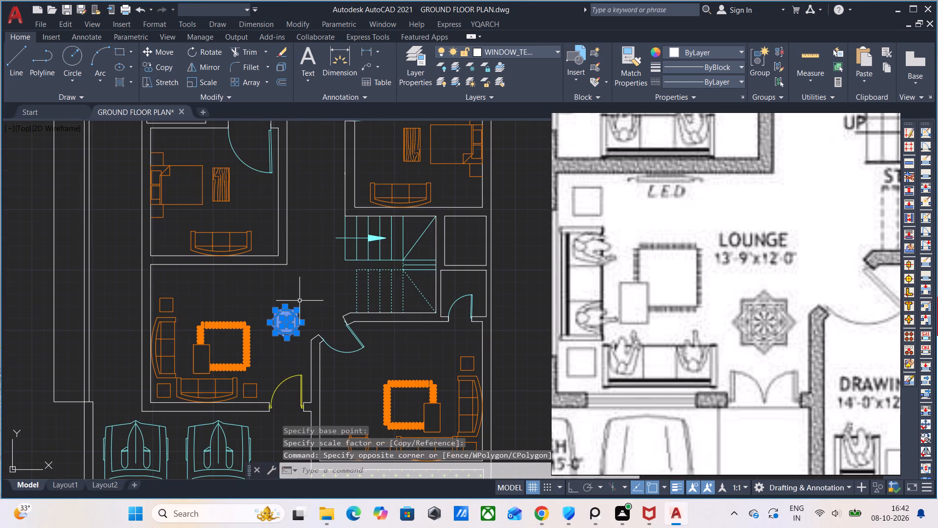
{"action": "key", "text": "c"}
{"action": "key", "text": "o"}
{"action": "key", "text": "Return"}
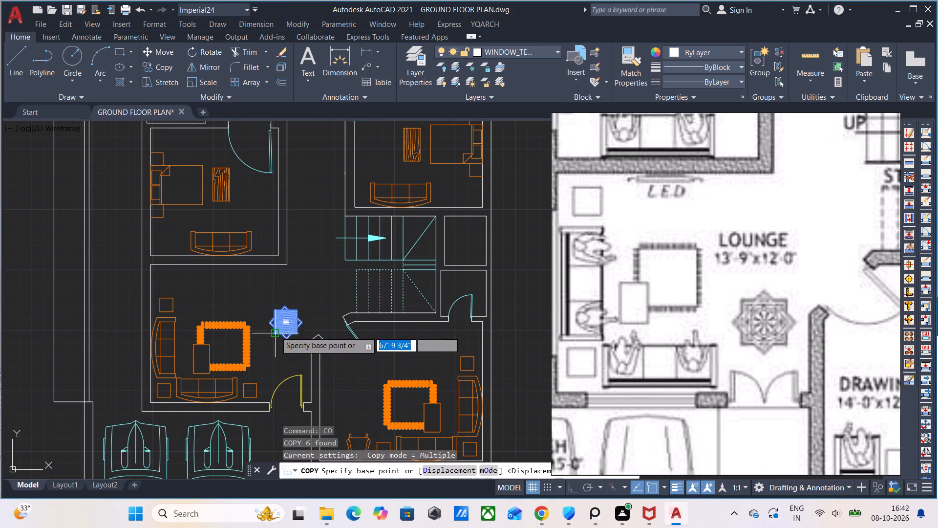
{"action": "left_click", "coordinate": [287, 338]}
{"action": "scroll", "coordinate": [298, 221], "scroll_direction": "down", "scroll_amount": 1}
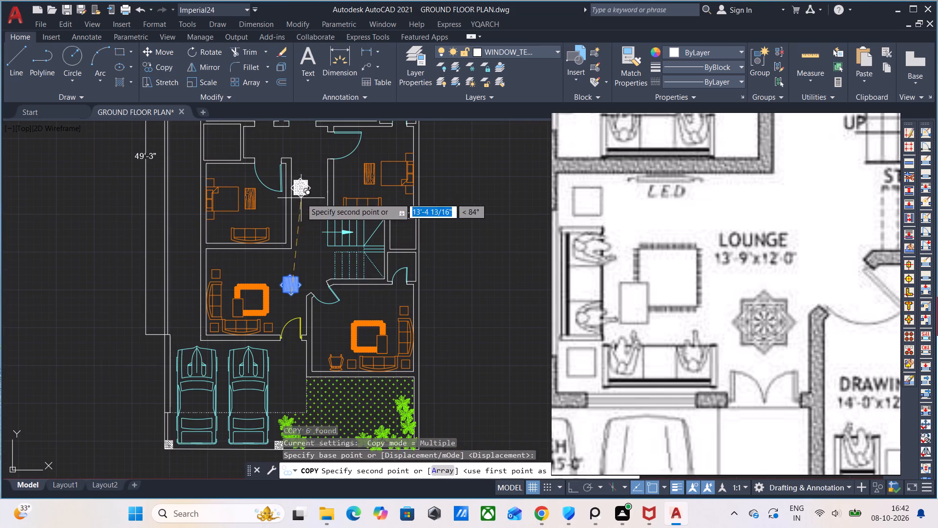
{"action": "middle_click_drag", "start_coordinate": [301, 198], "coordinate": [275, 267]}
{"action": "middle_click_drag", "start_coordinate": [728, 299], "coordinate": [735, 434]}
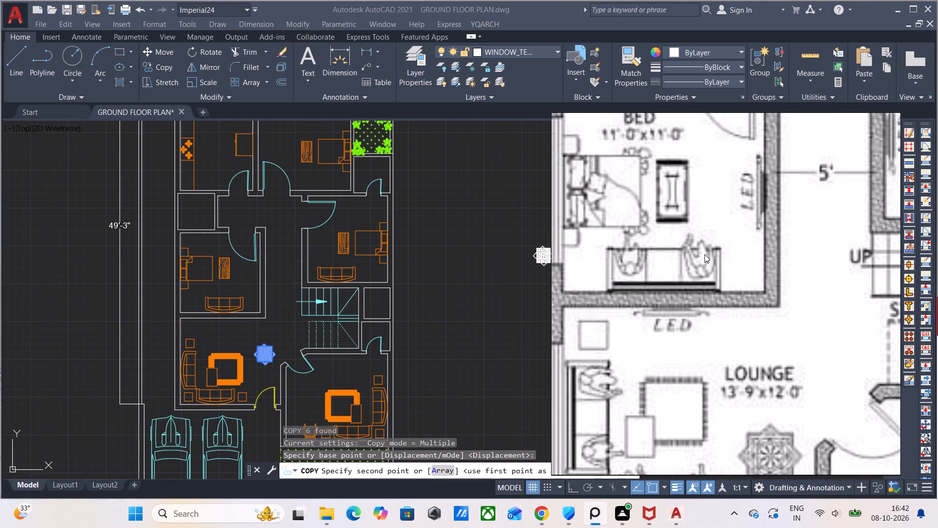
{"action": "scroll", "coordinate": [705, 239], "scroll_direction": "down", "scroll_amount": 3}
{"action": "middle_click_drag", "start_coordinate": [718, 223], "coordinate": [711, 340]}
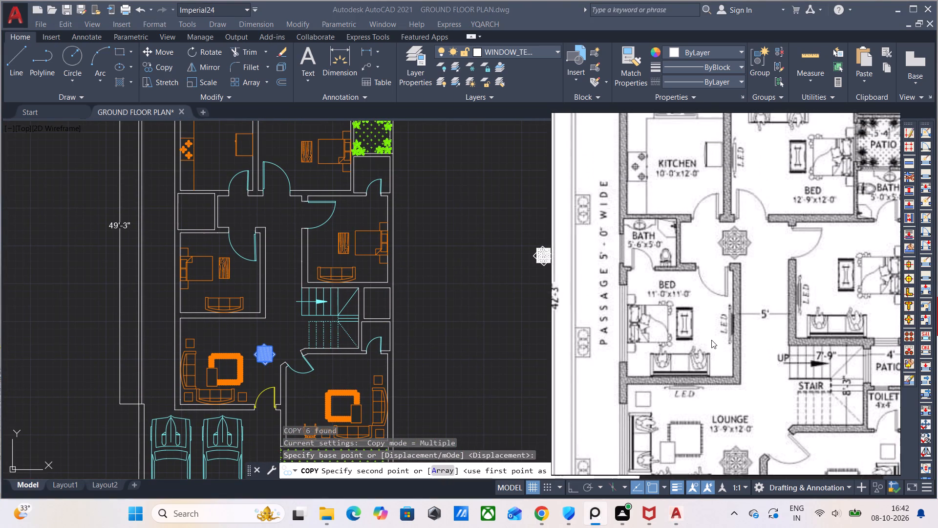
{"action": "middle_click_drag", "start_coordinate": [711, 340], "coordinate": [714, 360]}
{"action": "left_click", "coordinate": [288, 311]}
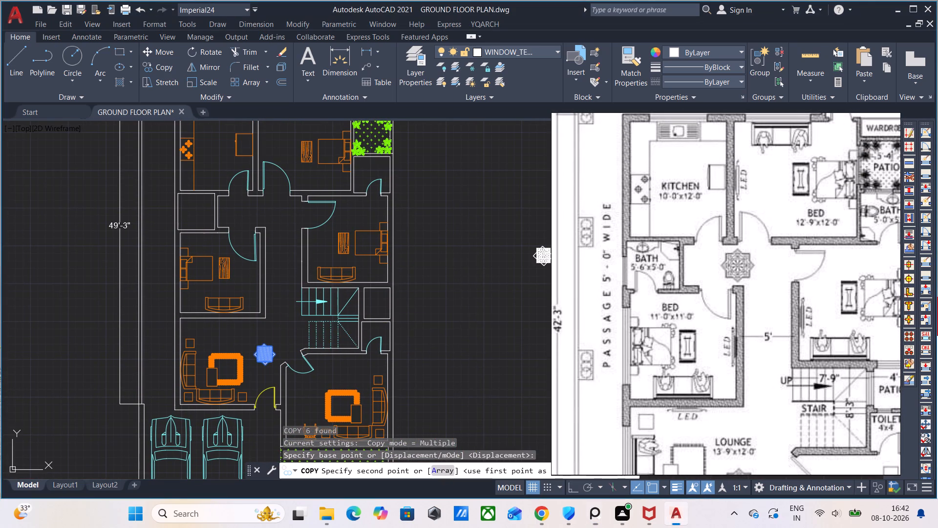
{"action": "scroll", "coordinate": [269, 237], "scroll_direction": "up", "scroll_amount": 1}
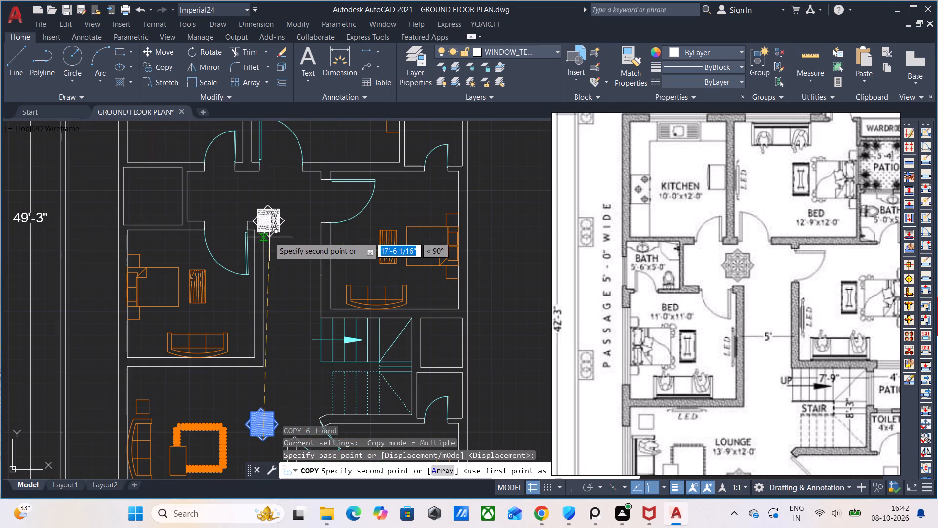
{"action": "left_click", "coordinate": [257, 211]}
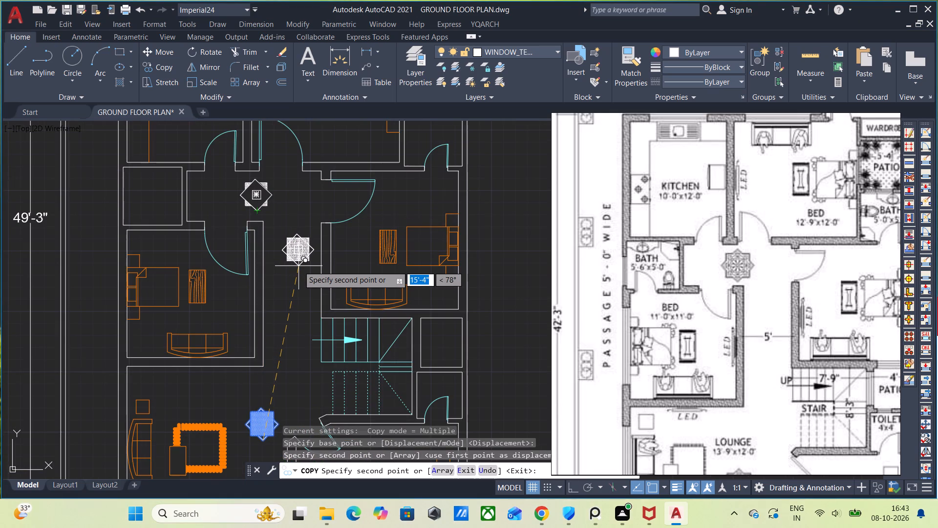
{"action": "scroll", "coordinate": [277, 198], "scroll_direction": "up", "scroll_amount": 1}
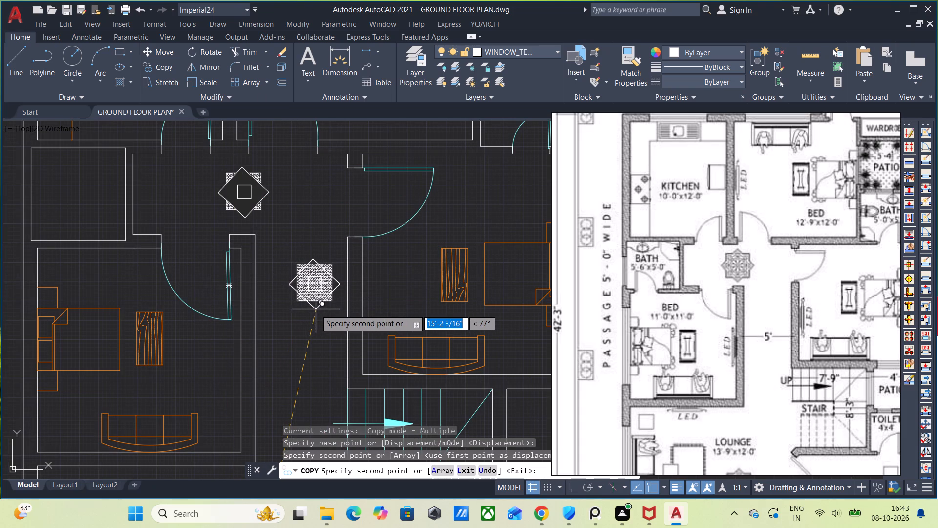
{"action": "scroll", "coordinate": [317, 309], "scroll_direction": "down", "scroll_amount": 2}
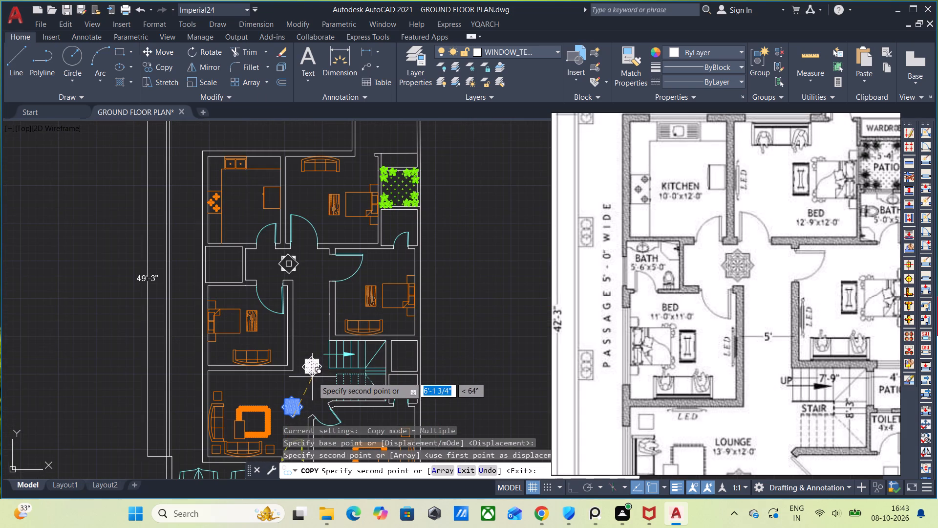
{"action": "key", "text": "Escape"}
Delete the original star pattern in the lounge.
{"action": "middle_click_drag", "start_coordinate": [307, 398], "coordinate": [307, 393]}
{"action": "scroll", "coordinate": [307, 395], "scroll_direction": "up", "scroll_amount": 1}
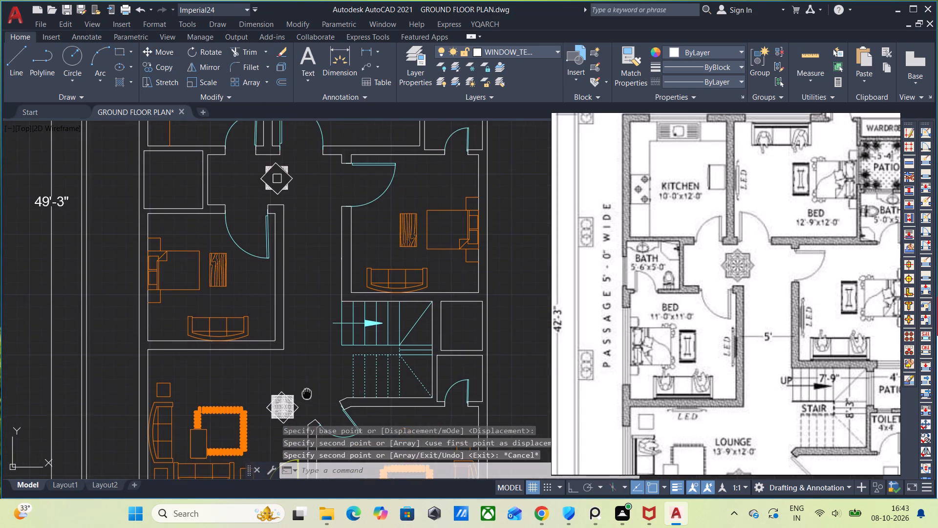
{"action": "middle_click_drag", "start_coordinate": [307, 392], "coordinate": [313, 329]}
{"action": "scroll", "coordinate": [301, 361], "scroll_direction": "up", "scroll_amount": 1}
{"action": "left_click_drag", "start_coordinate": [302, 372], "coordinate": [298, 365]}
{"action": "left_click", "coordinate": [248, 313]}
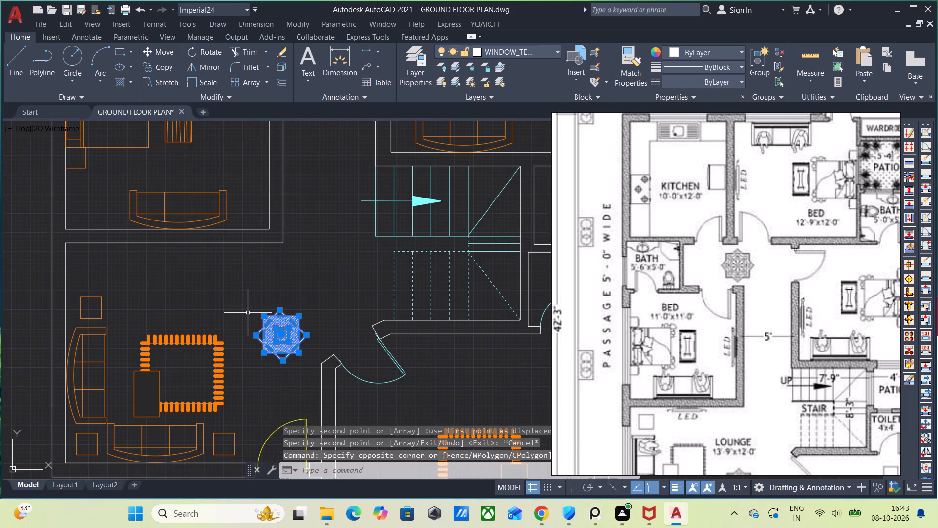
{"action": "key", "text": "Delete"}
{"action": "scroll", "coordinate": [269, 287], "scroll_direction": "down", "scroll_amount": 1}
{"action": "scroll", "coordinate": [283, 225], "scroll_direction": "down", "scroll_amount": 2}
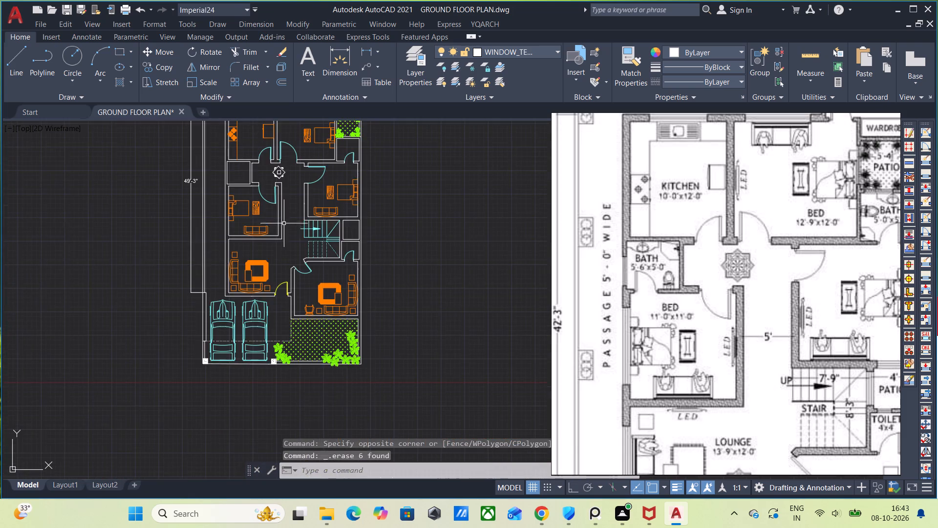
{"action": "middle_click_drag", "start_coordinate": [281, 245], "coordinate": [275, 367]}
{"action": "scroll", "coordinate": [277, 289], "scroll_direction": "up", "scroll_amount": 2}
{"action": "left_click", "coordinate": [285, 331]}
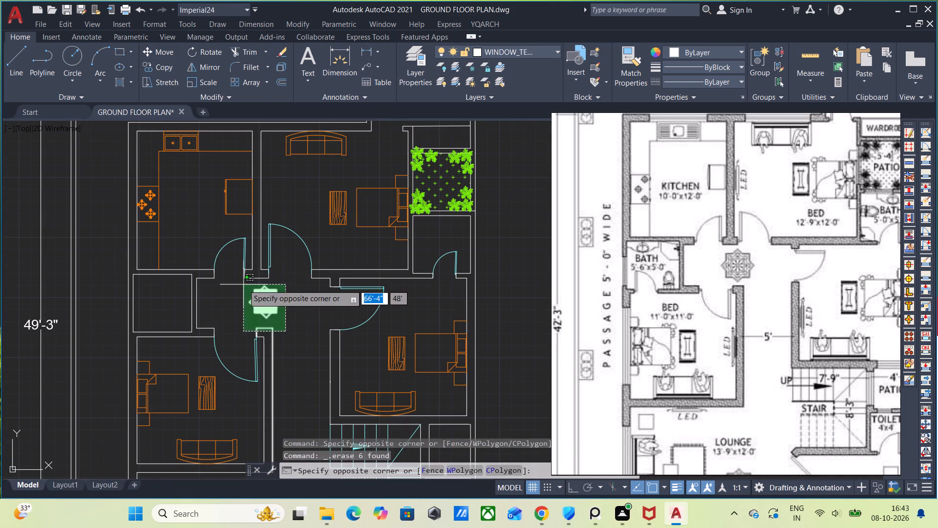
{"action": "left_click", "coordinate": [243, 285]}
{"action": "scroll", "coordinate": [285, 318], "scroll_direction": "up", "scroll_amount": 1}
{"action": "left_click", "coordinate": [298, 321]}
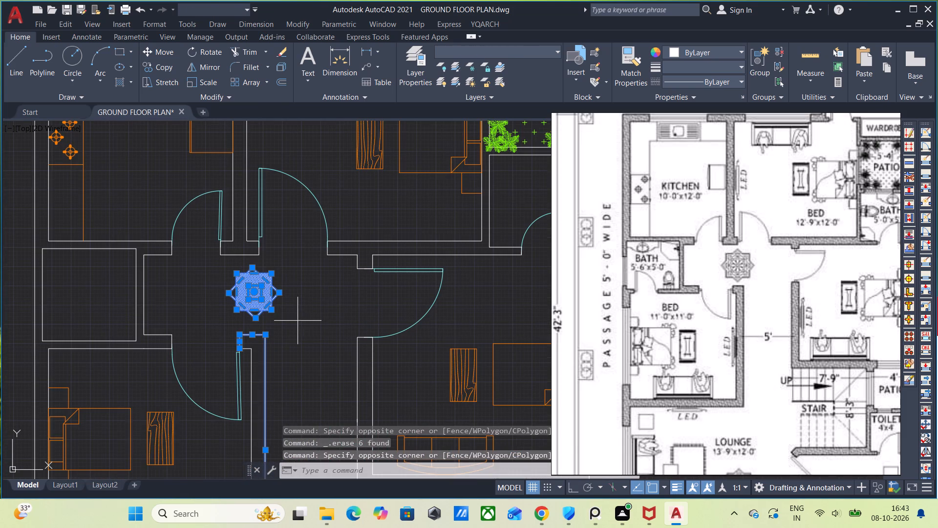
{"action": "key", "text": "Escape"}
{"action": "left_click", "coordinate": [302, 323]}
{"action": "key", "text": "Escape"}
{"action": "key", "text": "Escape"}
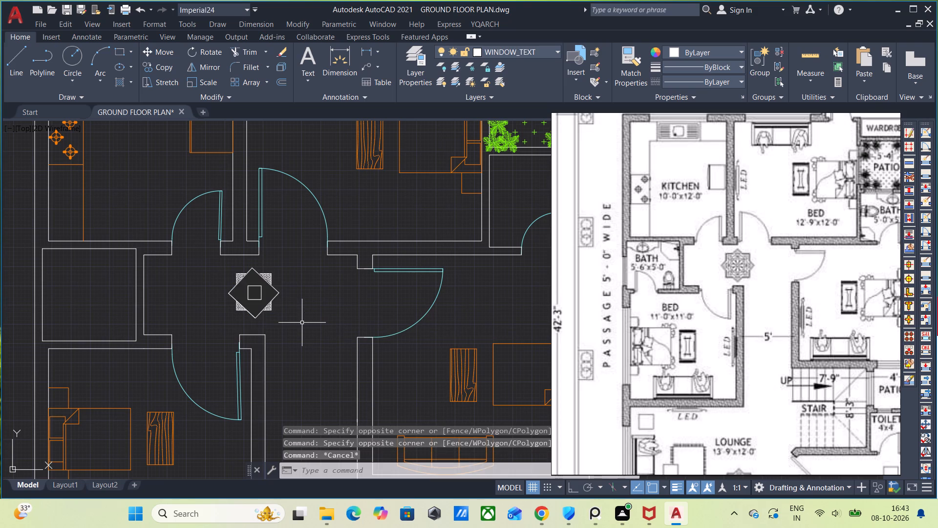
Copy the lobby's star pattern from its lower tip into the lounge, between the seating group and the stairs.
{"action": "left_click_drag", "start_coordinate": [302, 323], "coordinate": [298, 316]}
{"action": "left_click", "coordinate": [226, 264]}
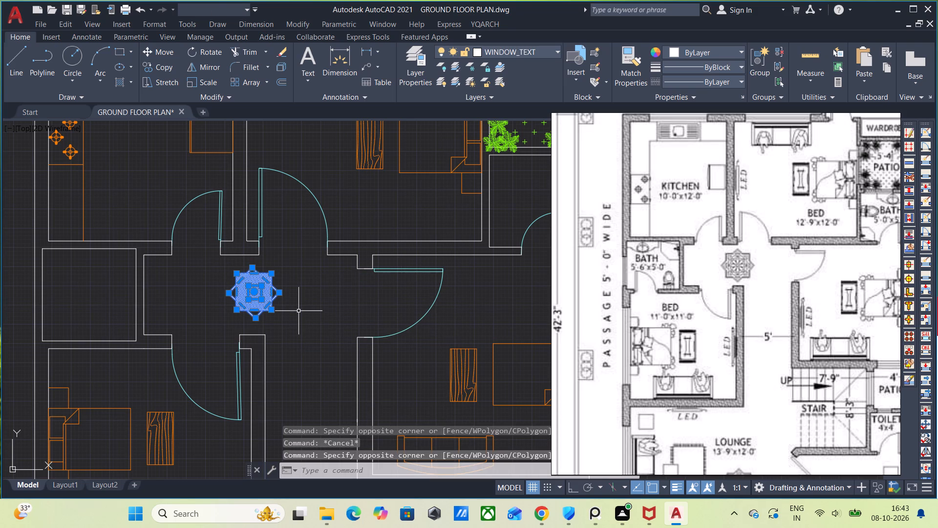
{"action": "type", "text": "CO"}
{"action": "key", "text": "Return"}
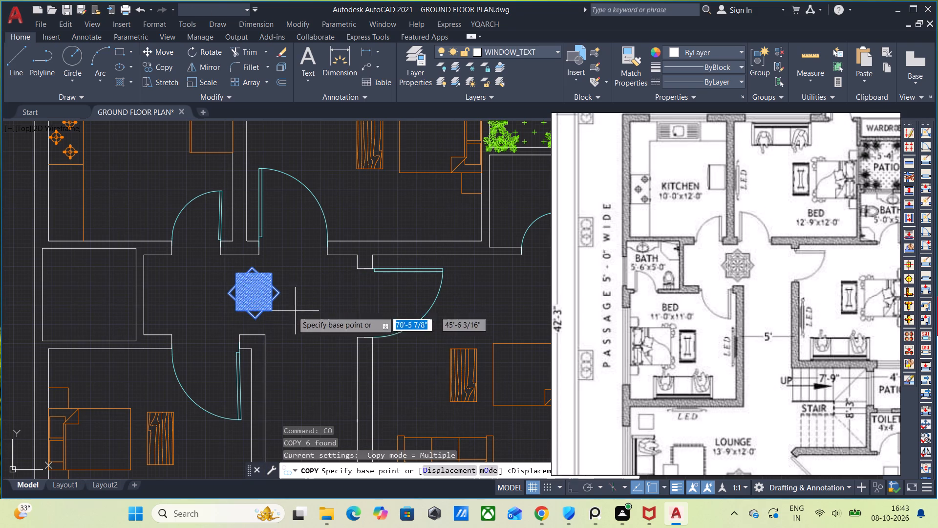
{"action": "left_click", "coordinate": [253, 323]}
{"action": "middle_click_drag", "start_coordinate": [263, 387], "coordinate": [261, 350]}
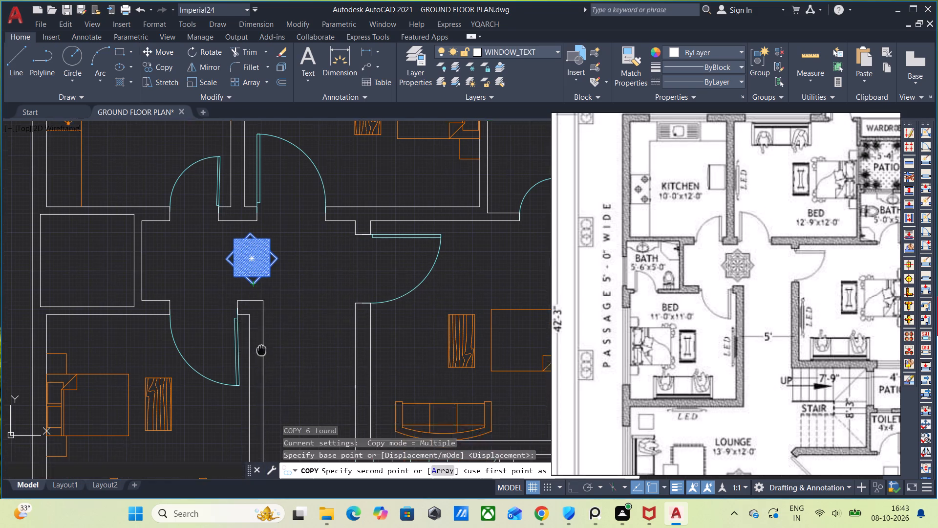
{"action": "middle_click_drag", "start_coordinate": [261, 350], "coordinate": [277, 147]}
{"action": "middle_click_drag", "start_coordinate": [269, 379], "coordinate": [272, 229]}
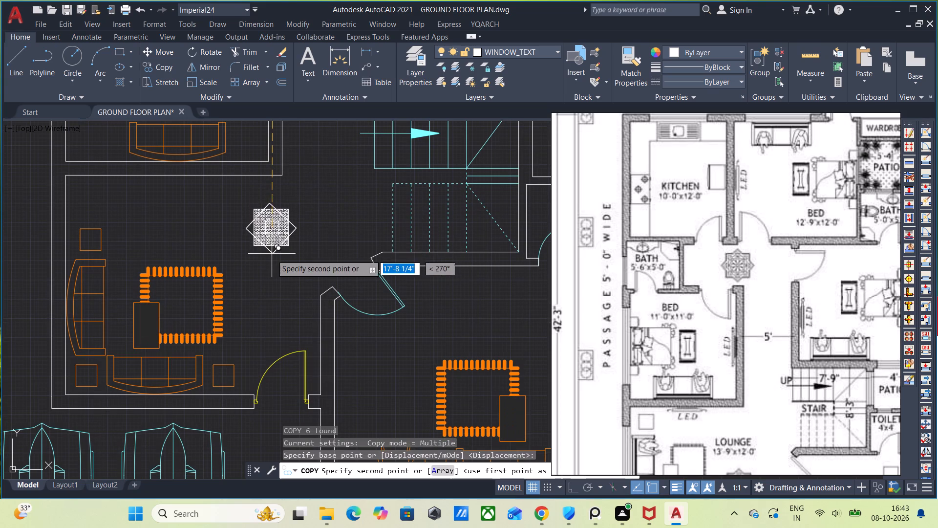
{"action": "left_click", "coordinate": [282, 260]}
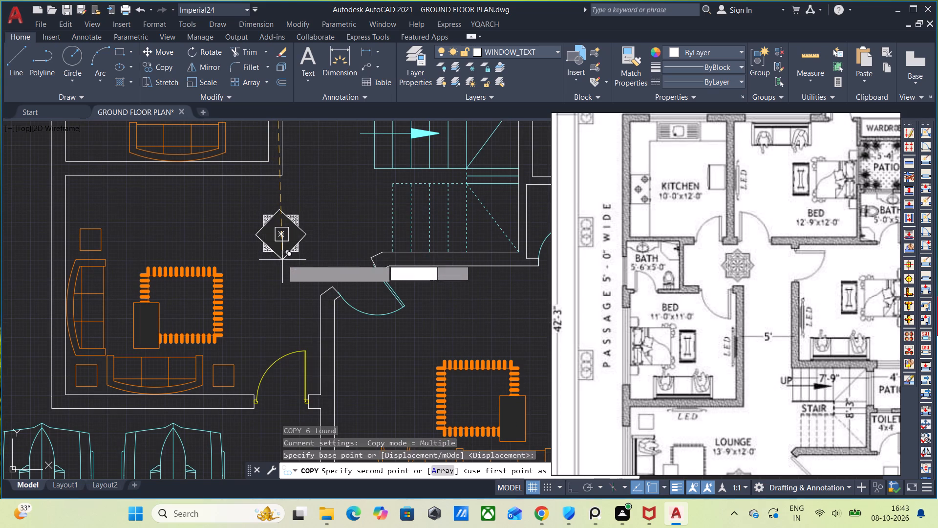
{"action": "scroll", "coordinate": [343, 250], "scroll_direction": "down", "scroll_amount": 1}
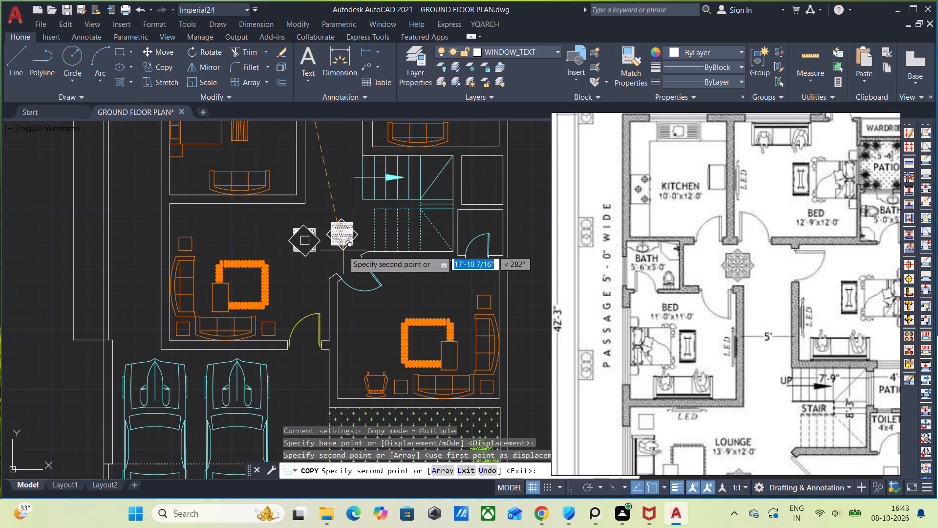
{"action": "scroll", "coordinate": [307, 230], "scroll_direction": "down", "scroll_amount": 2}
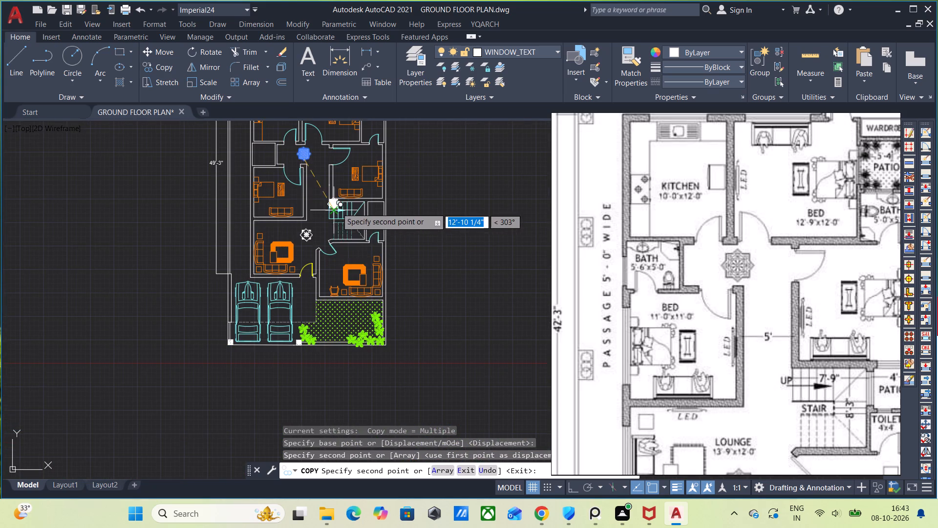
{"action": "middle_click_drag", "start_coordinate": [334, 215], "coordinate": [256, 339]}
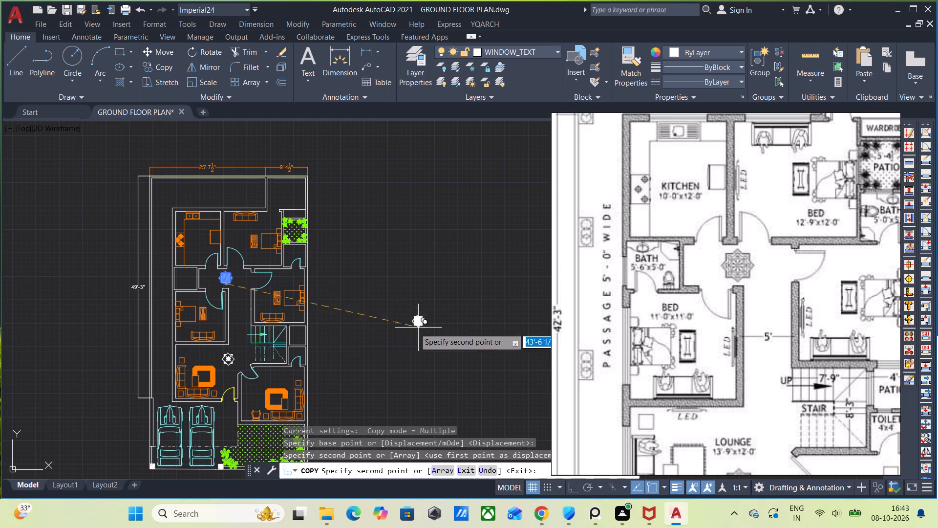
{"action": "key", "text": "Escape"}
Examine the reference image from the lounge up to the small bath to find what is still missing in the plan.
{"action": "scroll", "coordinate": [209, 279], "scroll_direction": "up", "scroll_amount": 2}
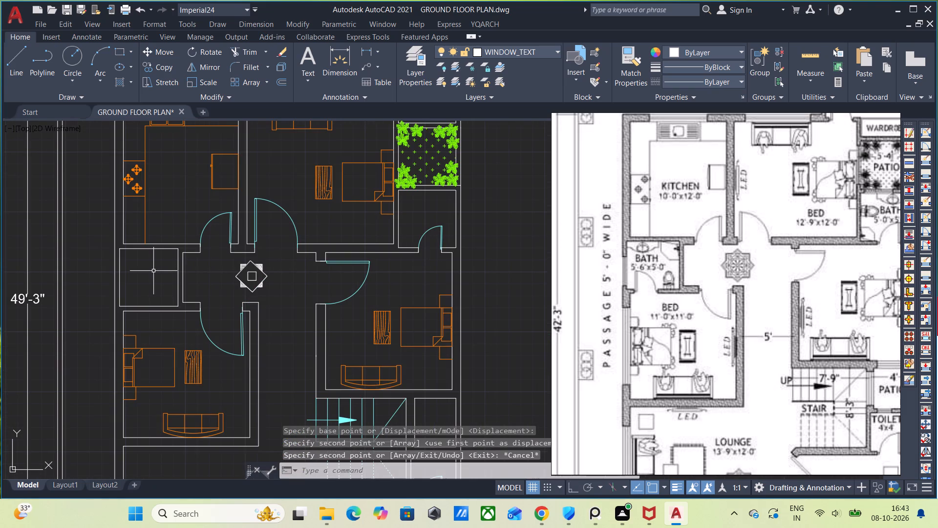
{"action": "scroll", "coordinate": [341, 323], "scroll_direction": "down", "scroll_amount": 1}
{"action": "middle_click_drag", "start_coordinate": [377, 352], "coordinate": [292, 330]}
{"action": "scroll", "coordinate": [749, 262], "scroll_direction": "down", "scroll_amount": 1}
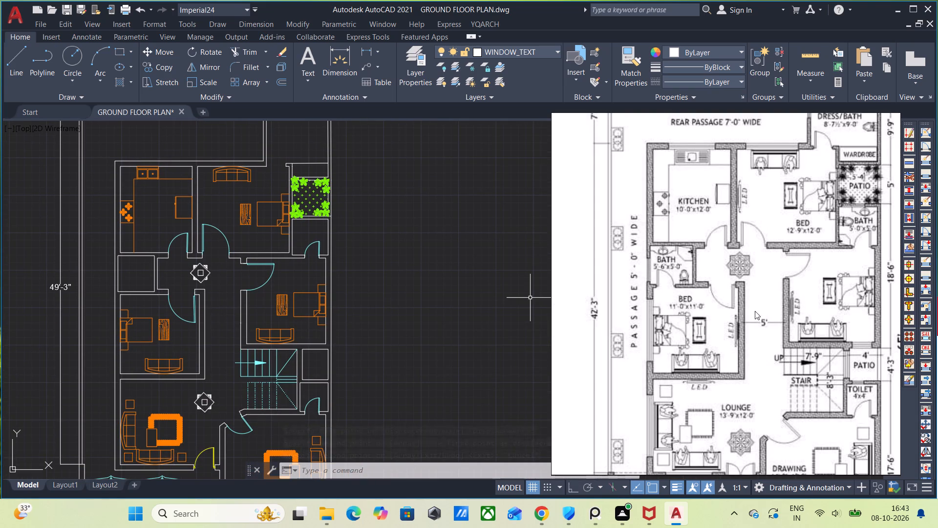
{"action": "scroll", "coordinate": [822, 368], "scroll_direction": "down", "scroll_amount": 3}
{"action": "middle_click_drag", "start_coordinate": [827, 383], "coordinate": [789, 280]}
{"action": "scroll", "coordinate": [803, 302], "scroll_direction": "up", "scroll_amount": 2}
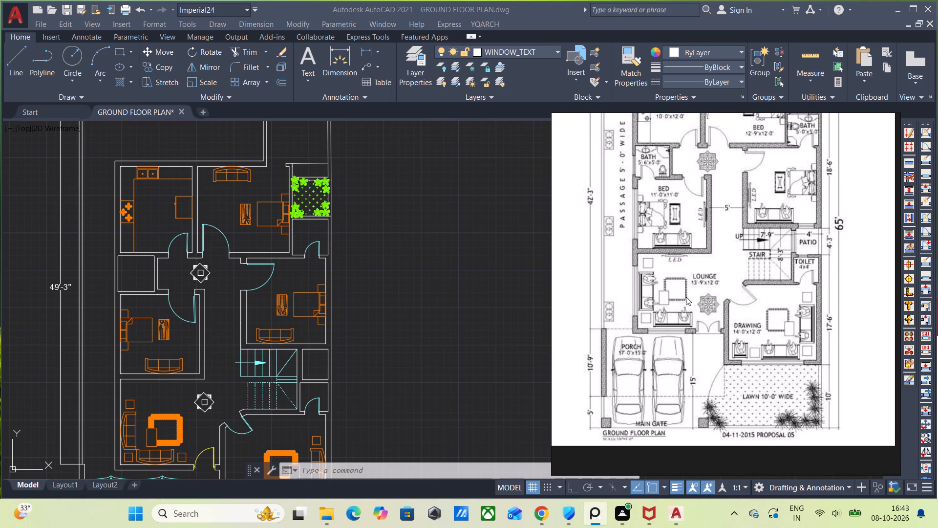
{"action": "middle_click_drag", "start_coordinate": [674, 255], "coordinate": [722, 382]}
{"action": "scroll", "coordinate": [714, 309], "scroll_direction": "up", "scroll_amount": 2}
{"action": "scroll", "coordinate": [699, 260], "scroll_direction": "up", "scroll_amount": 2}
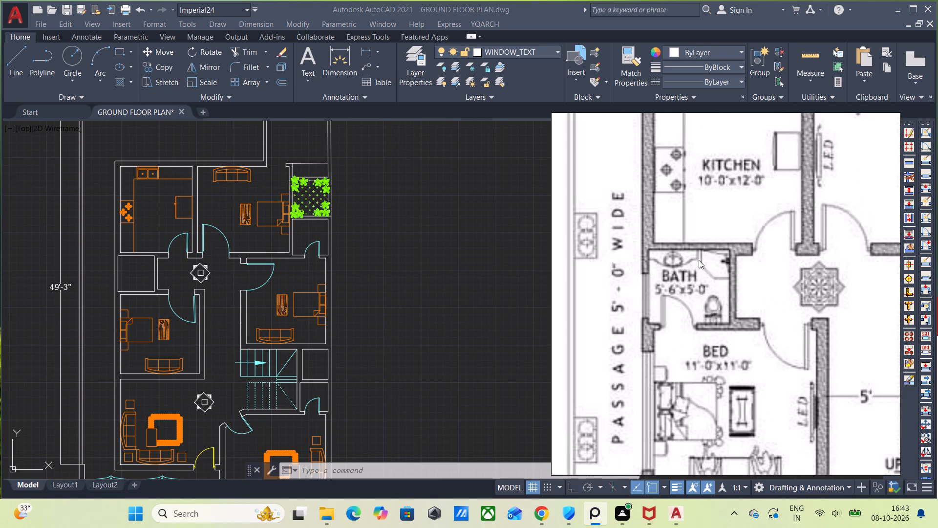
Insert the Toilet - Imperial block in the small bath below the kitchen, against the room's lower wall.
{"action": "right_click_drag", "start_coordinate": [650, 331], "coordinate": [633, 110]}
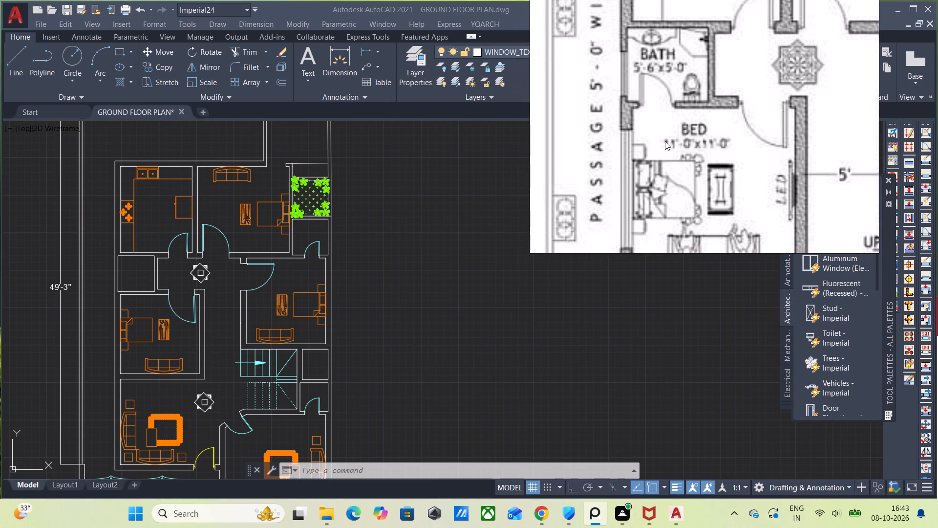
{"action": "left_click", "coordinate": [821, 338]}
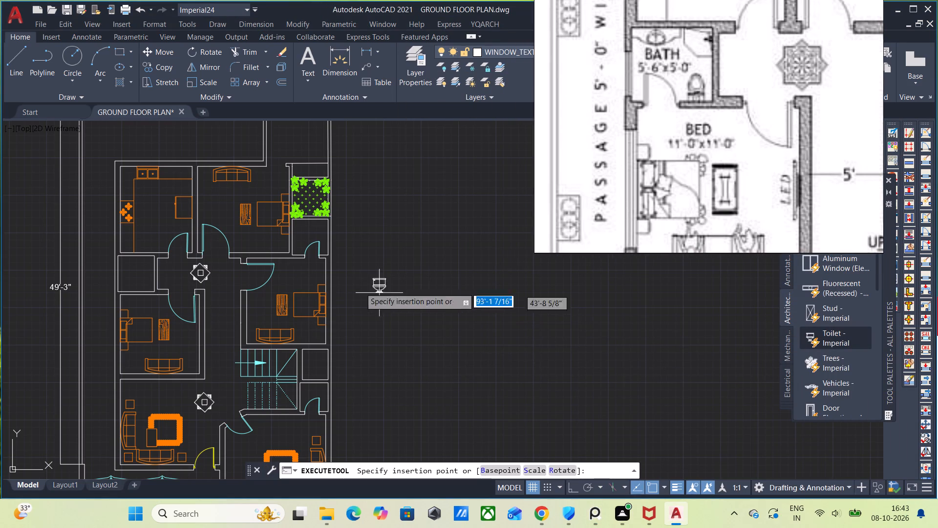
{"action": "scroll", "coordinate": [137, 302], "scroll_direction": "up", "scroll_amount": 2}
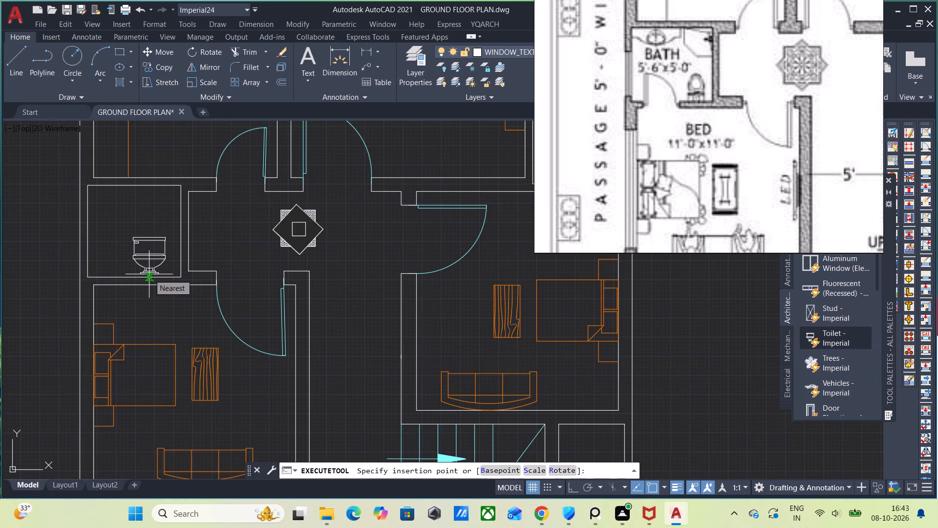
{"action": "left_click", "coordinate": [149, 274]}
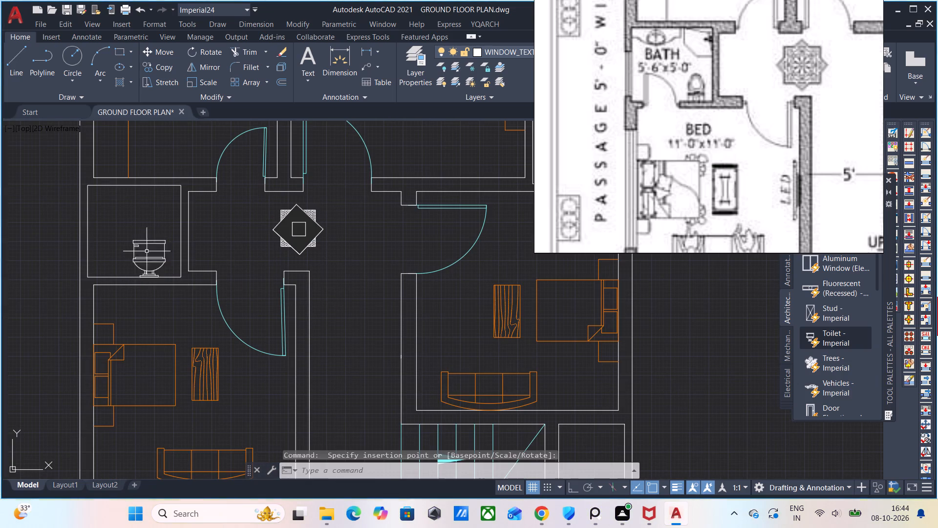
Switch the bath's toilet block to the Elongated (Plan) view.
{"action": "scroll", "coordinate": [146, 253], "scroll_direction": "up", "scroll_amount": 2}
{"action": "left_click", "coordinate": [152, 221]}
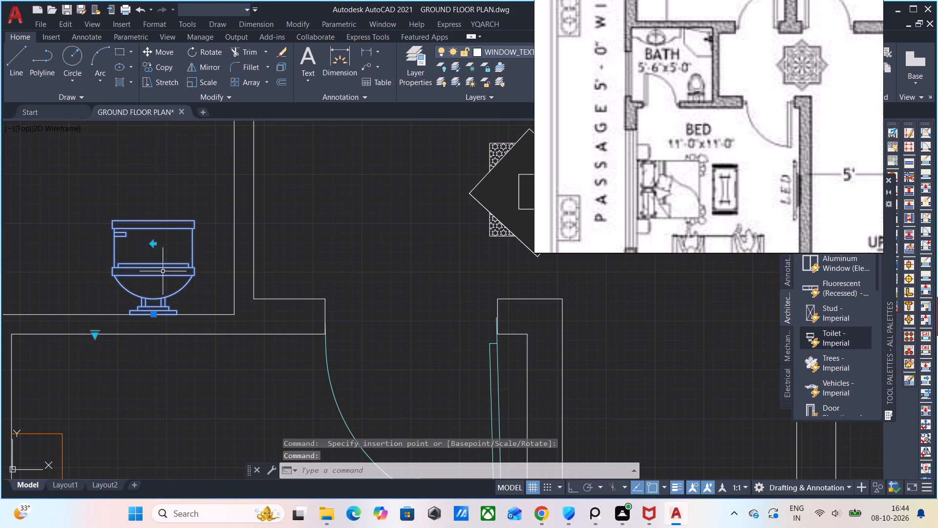
{"action": "left_click", "coordinate": [95, 335]}
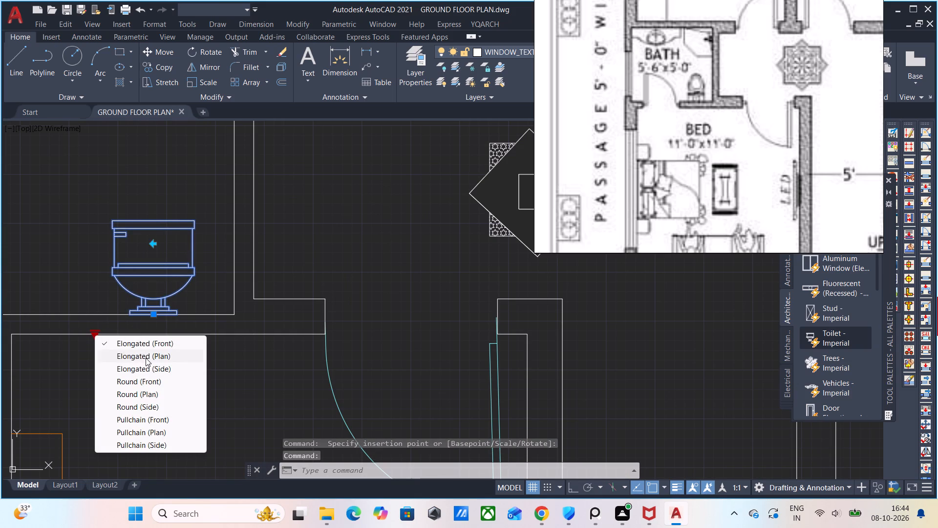
{"action": "left_click", "coordinate": [147, 355]}
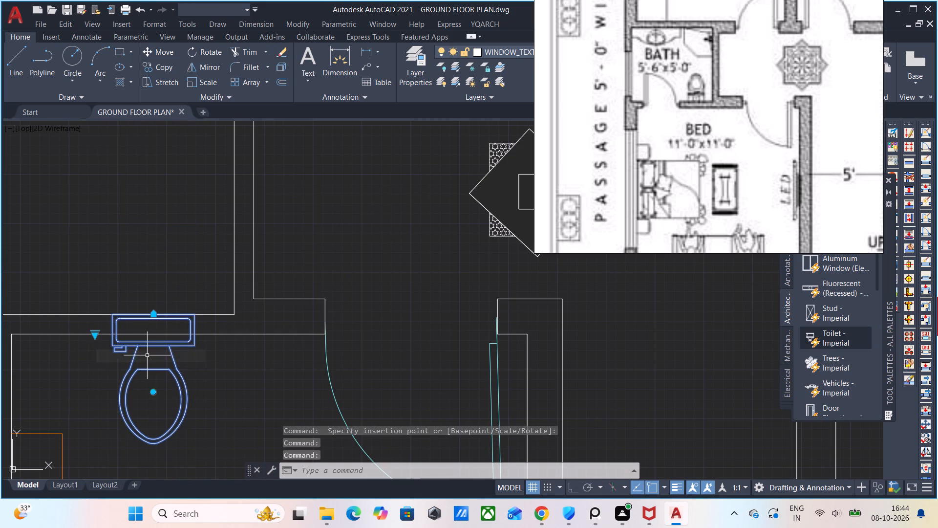
{"action": "left_click", "coordinate": [153, 315]}
{"action": "key", "text": "Escape"}
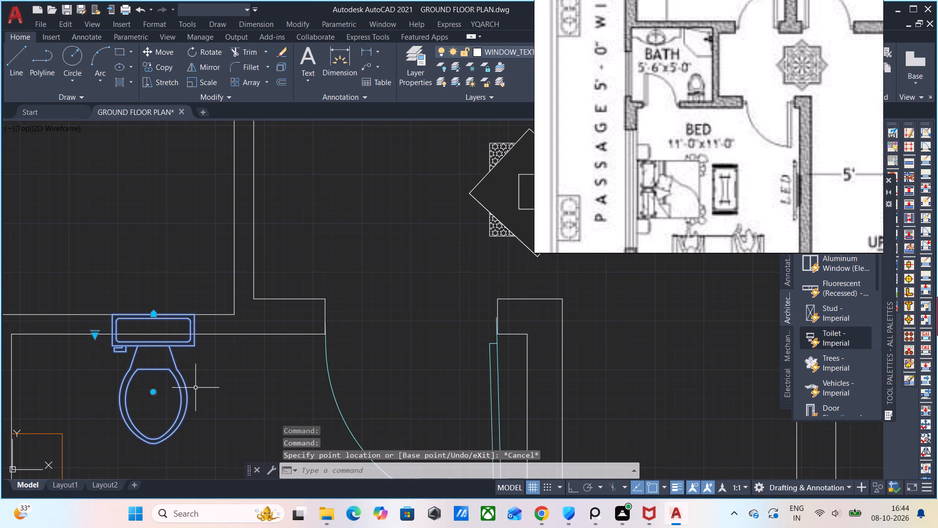
Rotate the toilet 180° about the back of its tank so it faces into the bath, with Ortho on.
{"action": "key", "text": "r"}
{"action": "key", "text": "o"}
{"action": "key", "text": "Return"}
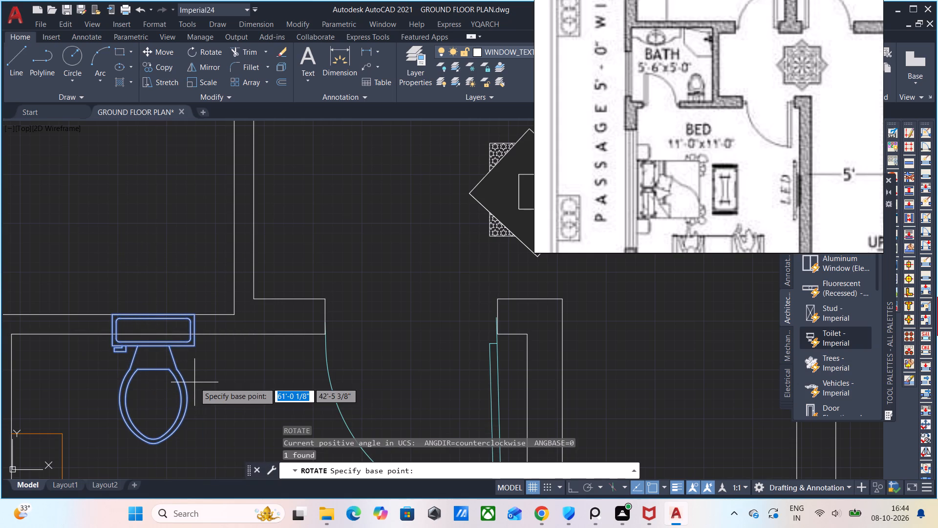
{"action": "left_click", "coordinate": [150, 315]}
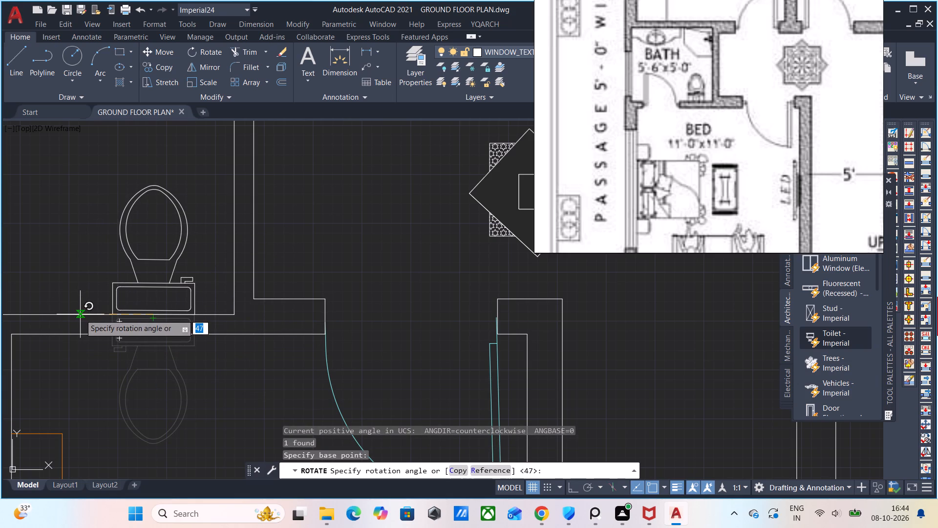
{"action": "key", "text": "F8"}
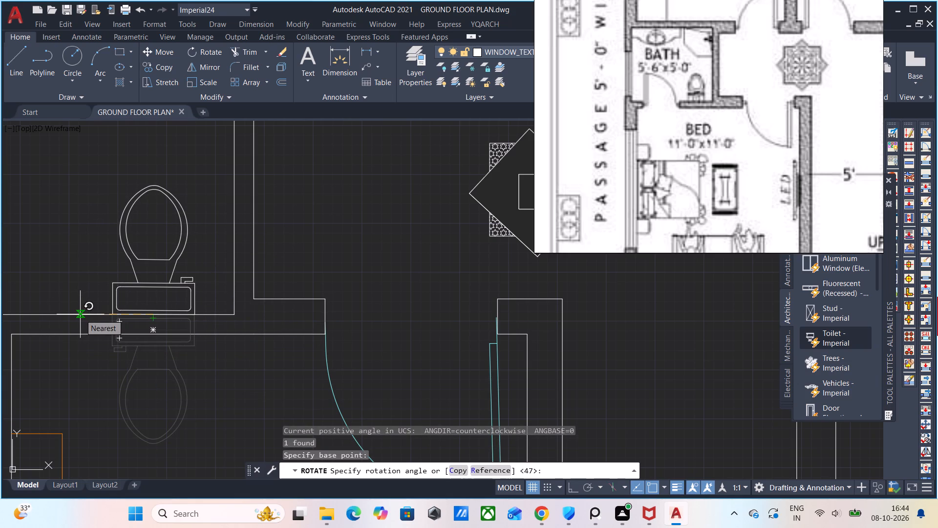
{"action": "left_click", "coordinate": [62, 314]}
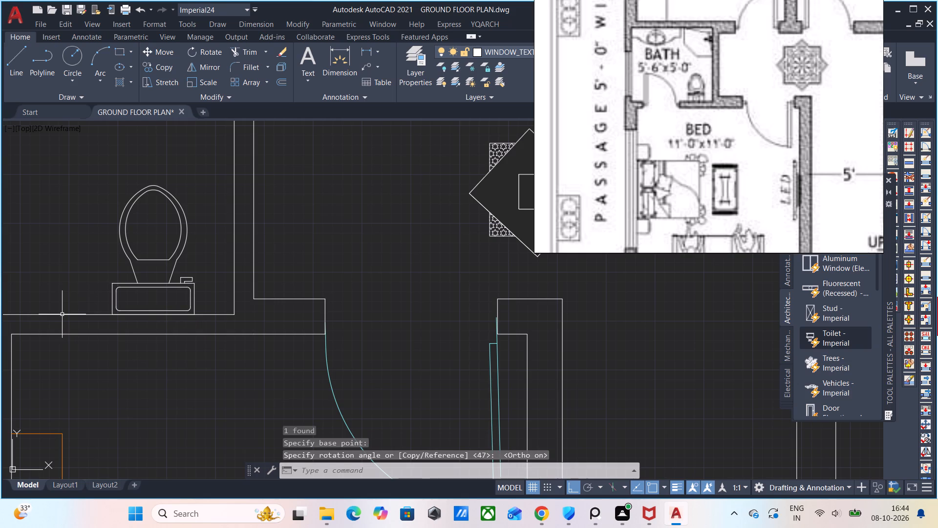
Scale the toilet down from its tank's base to suit the small bath, and save the drawing.
{"action": "scroll", "coordinate": [168, 294], "scroll_direction": "down", "scroll_amount": 2}
{"action": "middle_click_drag", "start_coordinate": [178, 316], "coordinate": [203, 371]}
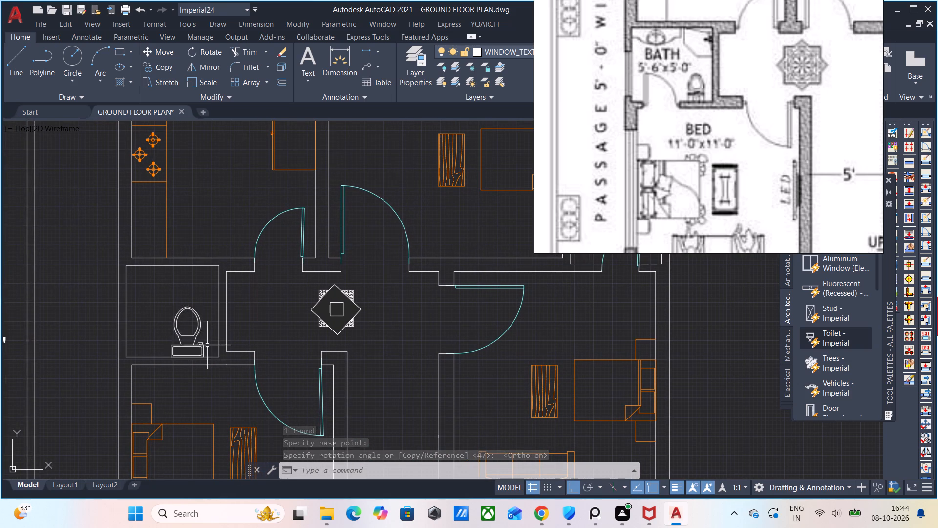
{"action": "left_click", "coordinate": [177, 342]}
{"action": "left_click", "coordinate": [157, 310]}
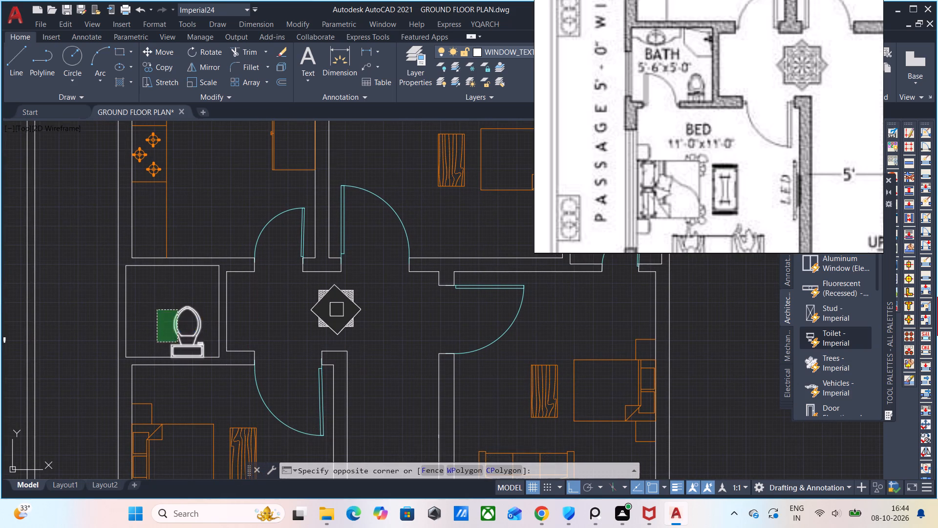
{"action": "type", "text": "SC"}
{"action": "key", "text": "Return"}
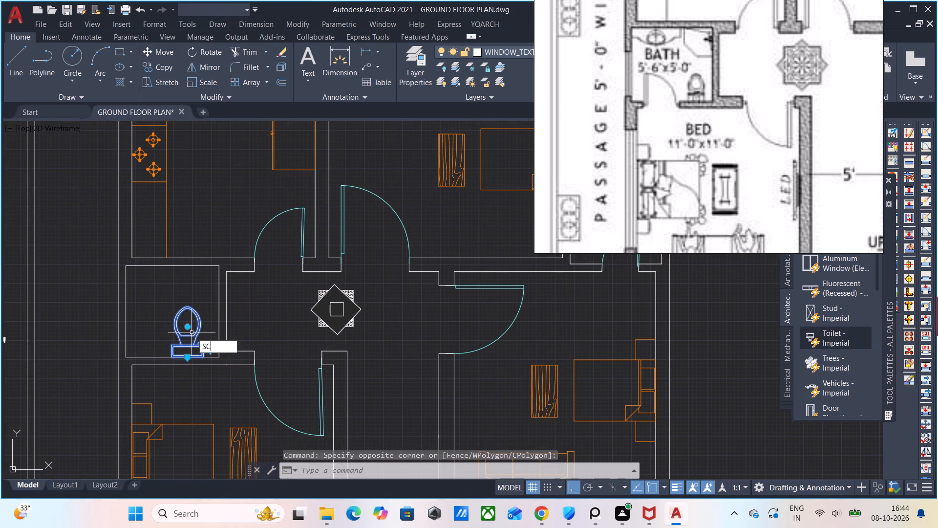
{"action": "scroll", "coordinate": [187, 362], "scroll_direction": "up", "scroll_amount": 3}
{"action": "left_click", "coordinate": [254, 355]}
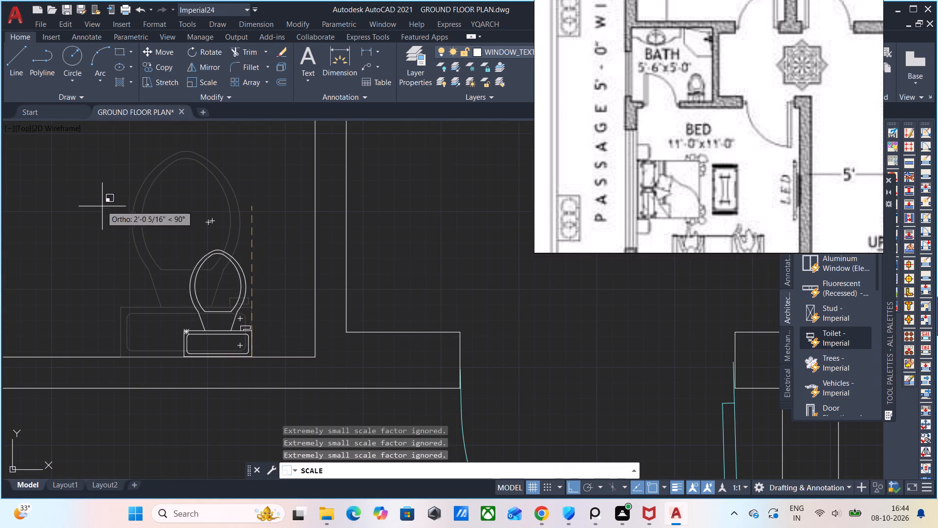
{"action": "scroll", "coordinate": [117, 229], "scroll_direction": "down", "scroll_amount": 2}
{"action": "middle_click_drag", "start_coordinate": [128, 257], "coordinate": [158, 371]}
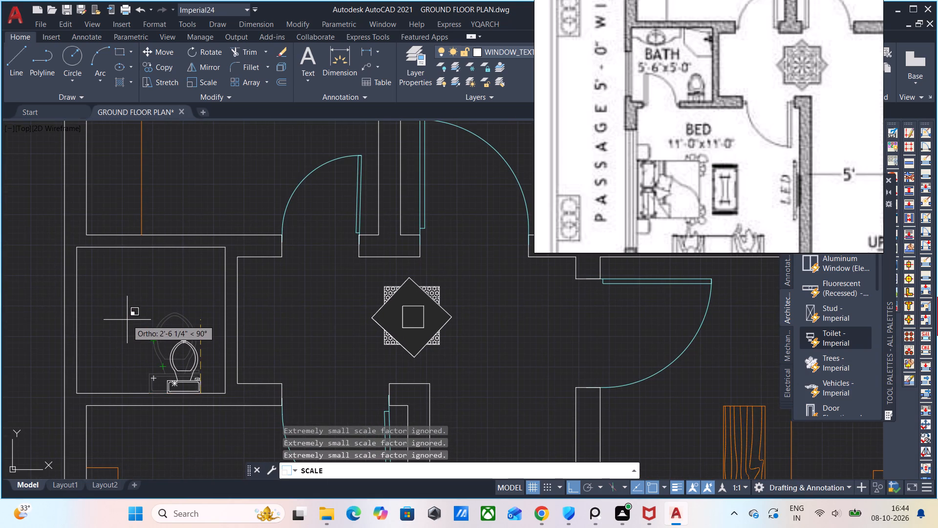
{"action": "left_click", "coordinate": [123, 313]}
{"action": "key", "text": "ctrl+s"}
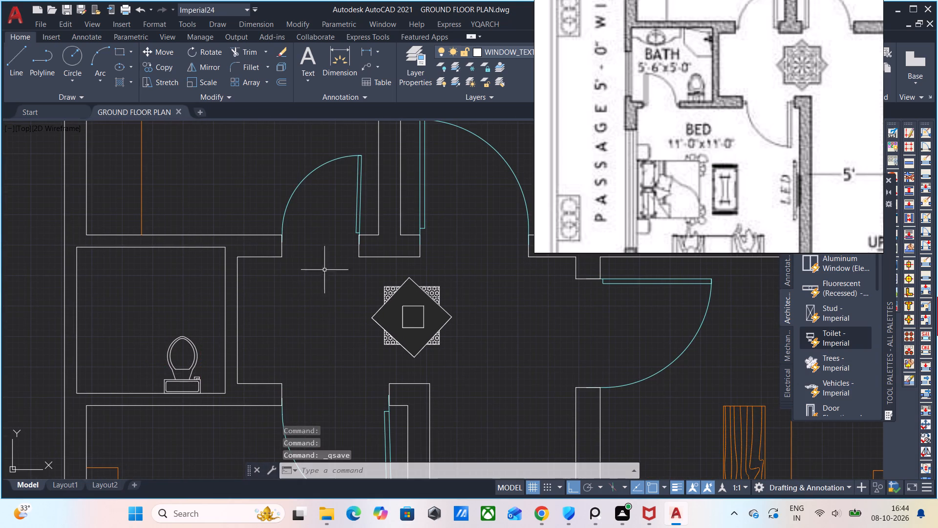
Insert the Sink-double - 36 in top block from the DesignCenter's Kitchens.dwg into the empty area beside the plan, and close DesignCenter.
{"action": "scroll", "coordinate": [171, 313], "scroll_direction": "down", "scroll_amount": 1}
{"action": "middle_click_drag", "start_coordinate": [199, 305], "coordinate": [185, 338]}
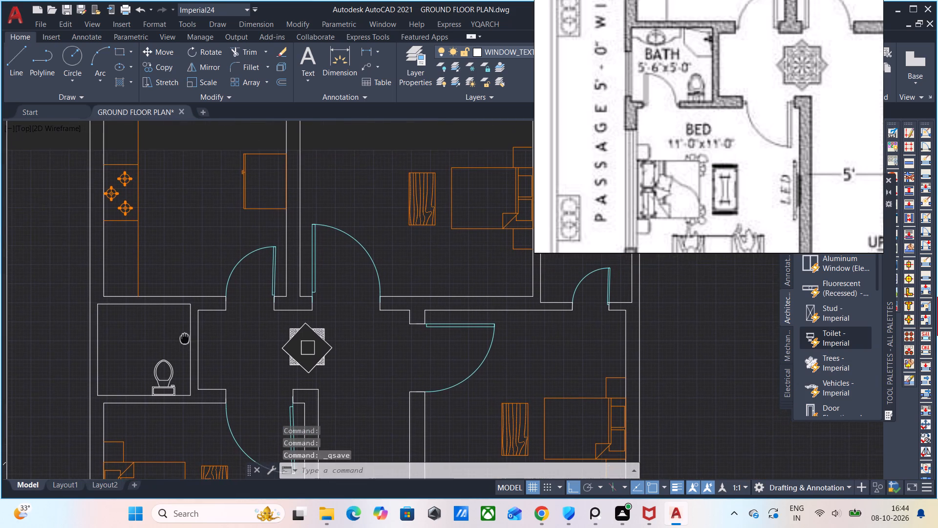
{"action": "middle_click_drag", "start_coordinate": [185, 338], "coordinate": [184, 338]}
{"action": "middle_click_drag", "start_coordinate": [294, 344], "coordinate": [167, 311]}
{"action": "scroll", "coordinate": [394, 324], "scroll_direction": "down", "scroll_amount": 2}
{"action": "middle_click_drag", "start_coordinate": [450, 356], "coordinate": [333, 336]}
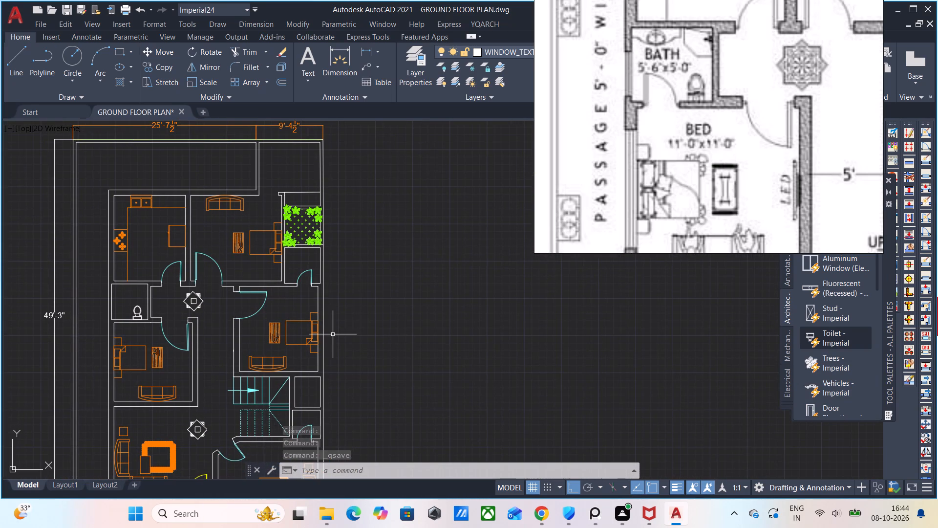
{"action": "key", "text": "2"}
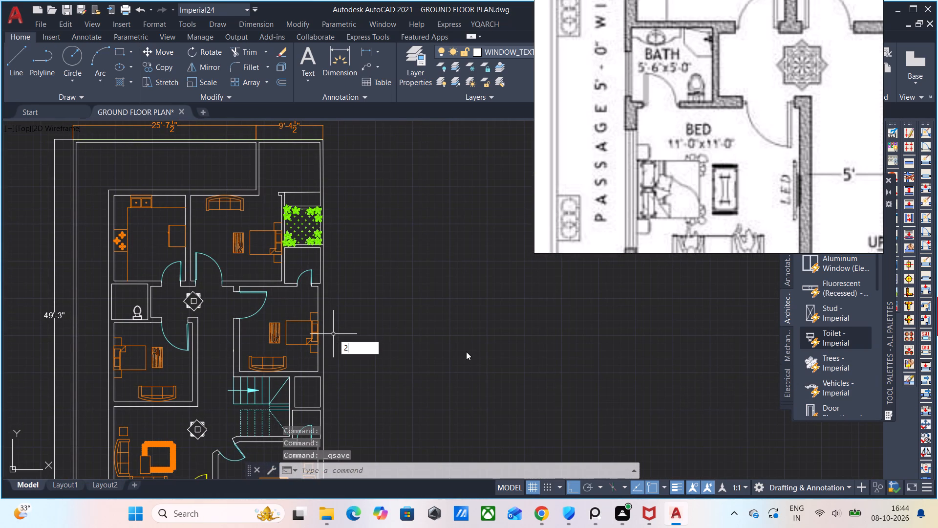
{"action": "key", "text": "Escape"}
{"action": "key", "text": "ctrl+2"}
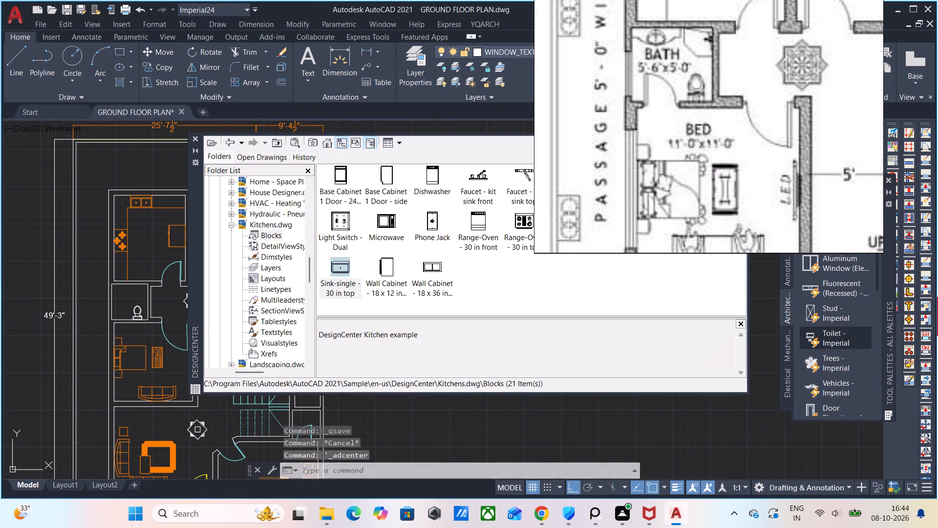
{"action": "right_click_drag", "start_coordinate": [628, 207], "coordinate": [748, 502]}
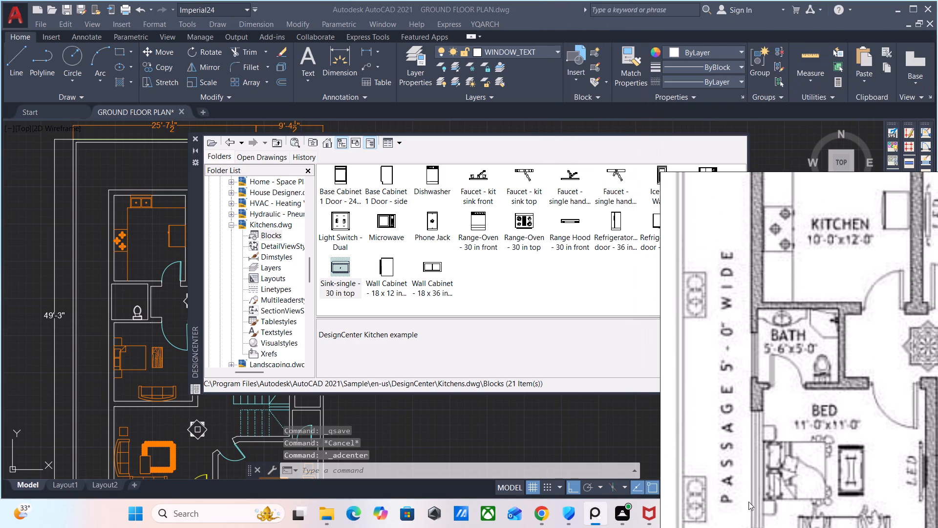
{"action": "right_click_drag", "start_coordinate": [748, 502], "coordinate": [748, 505]}
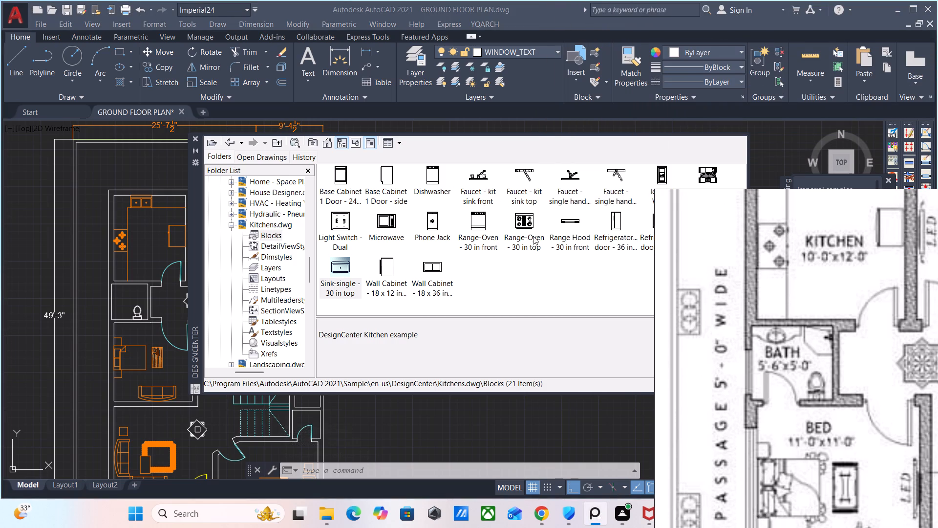
{"action": "right_click_drag", "start_coordinate": [529, 234], "coordinate": [450, 233]}
{"action": "right_click_drag", "start_coordinate": [771, 269], "coordinate": [657, 399]}
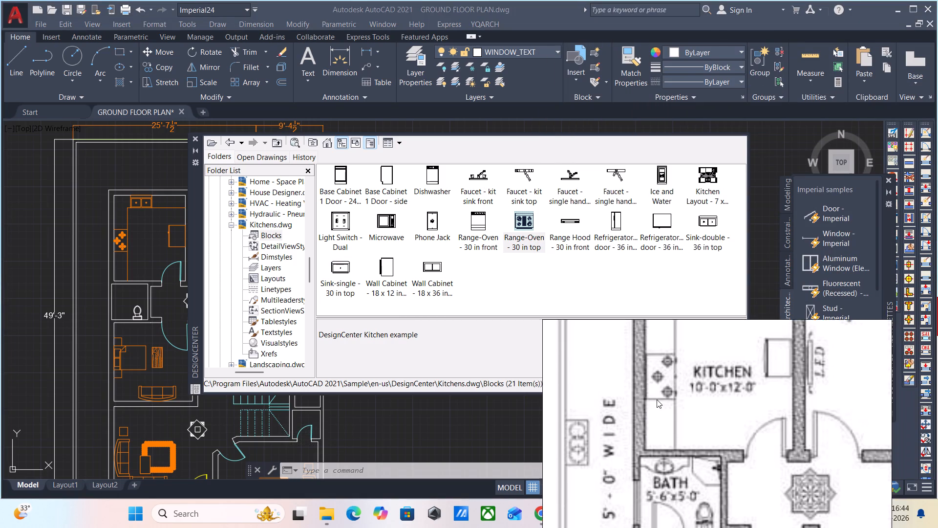
{"action": "right_click_drag", "start_coordinate": [657, 399], "coordinate": [661, 334]}
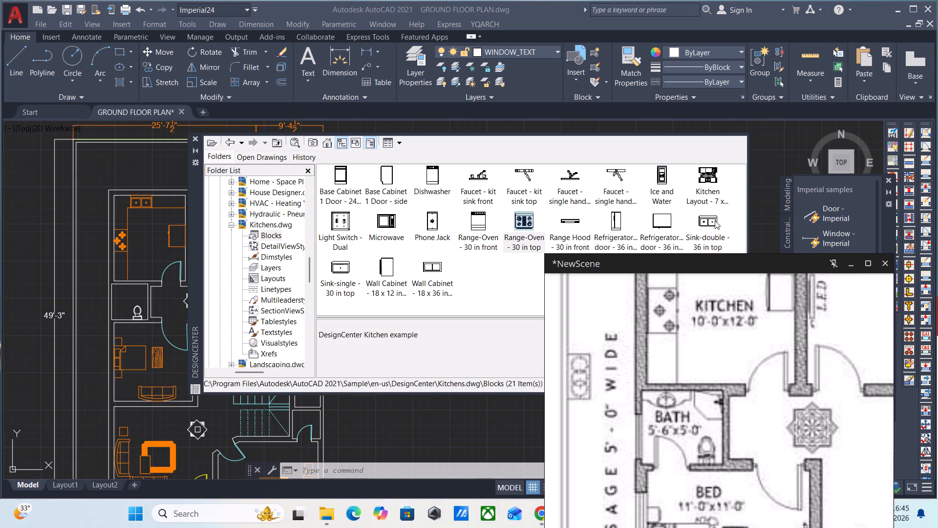
{"action": "left_click_drag", "start_coordinate": [712, 222], "coordinate": [410, 414]}
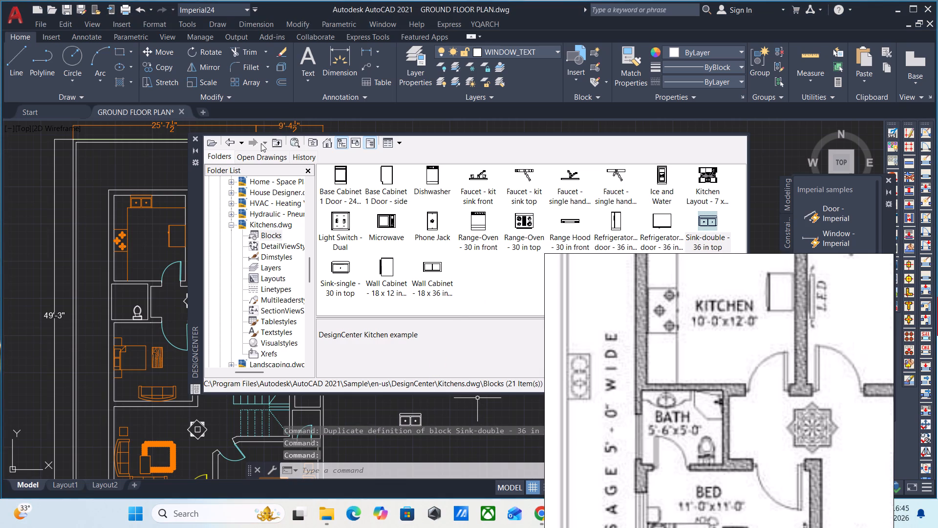
{"action": "left_click", "coordinate": [212, 141]}
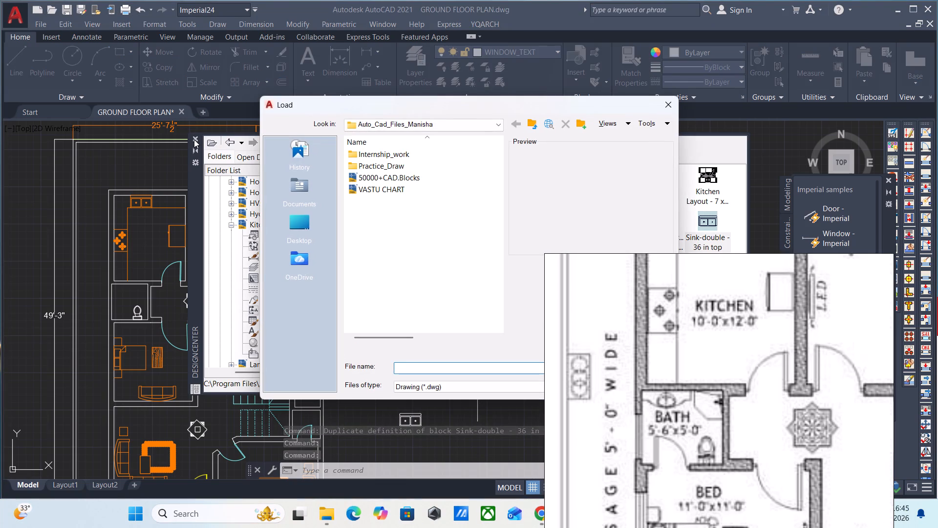
{"action": "left_click", "coordinate": [194, 139]}
{"action": "left_click", "coordinate": [664, 102]}
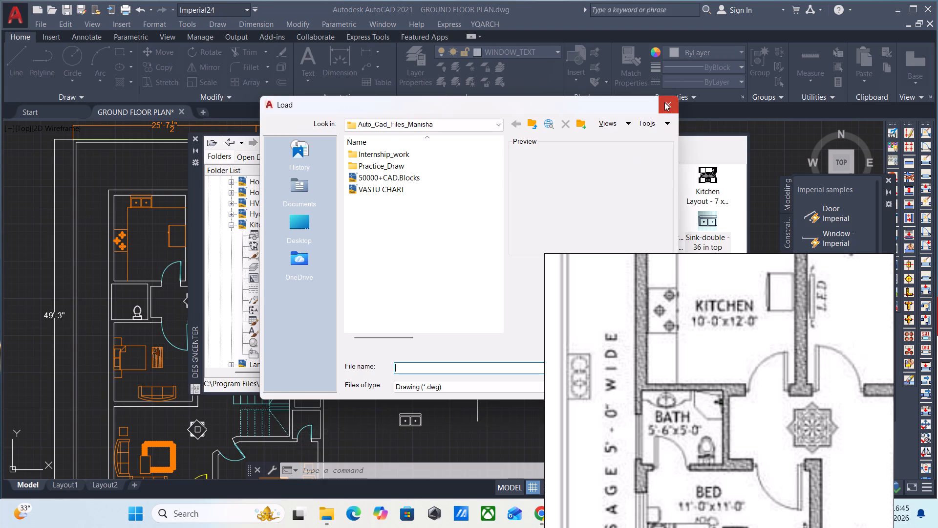
{"action": "left_click", "coordinate": [194, 135]}
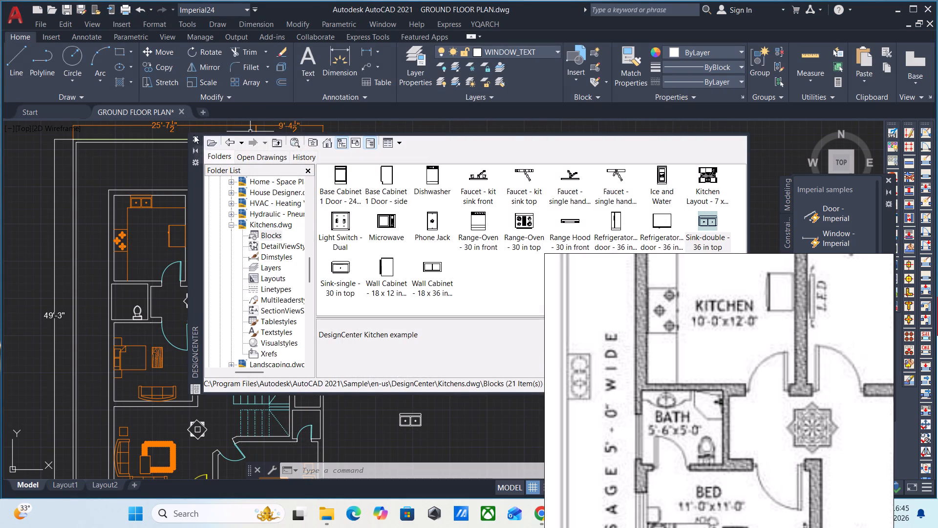
Move the double sink into the upper-left corner of the small bath, against its top wall, with Ortho off.
{"action": "left_click_drag", "start_coordinate": [438, 438], "coordinate": [428, 426]}
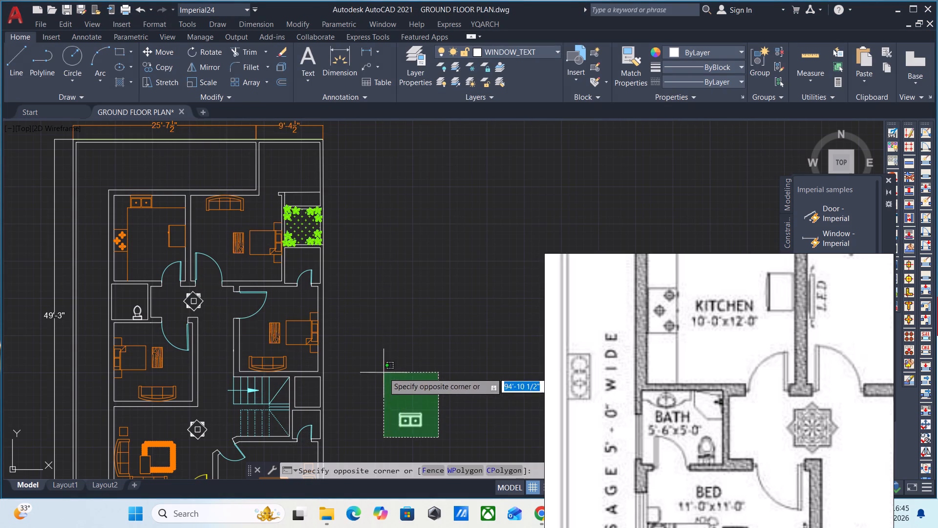
{"action": "left_click", "coordinate": [380, 365]}
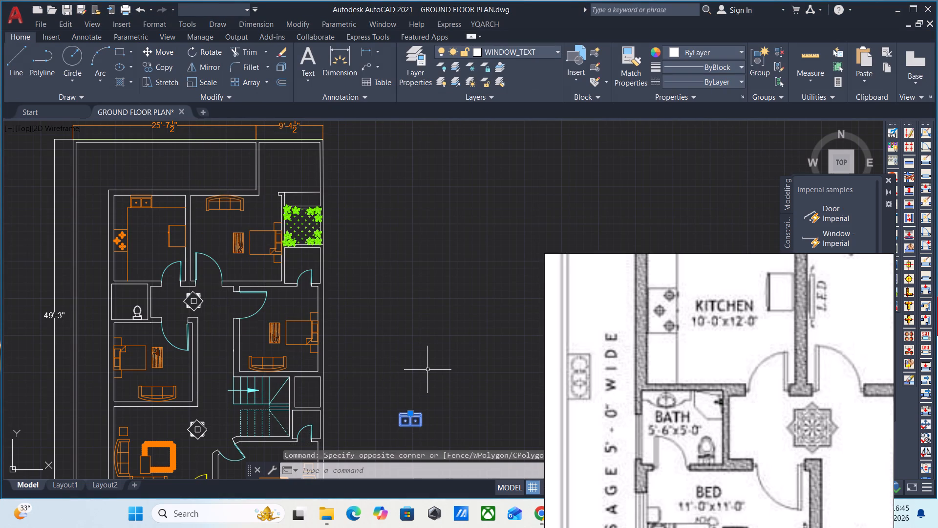
{"action": "key", "text": "m"}
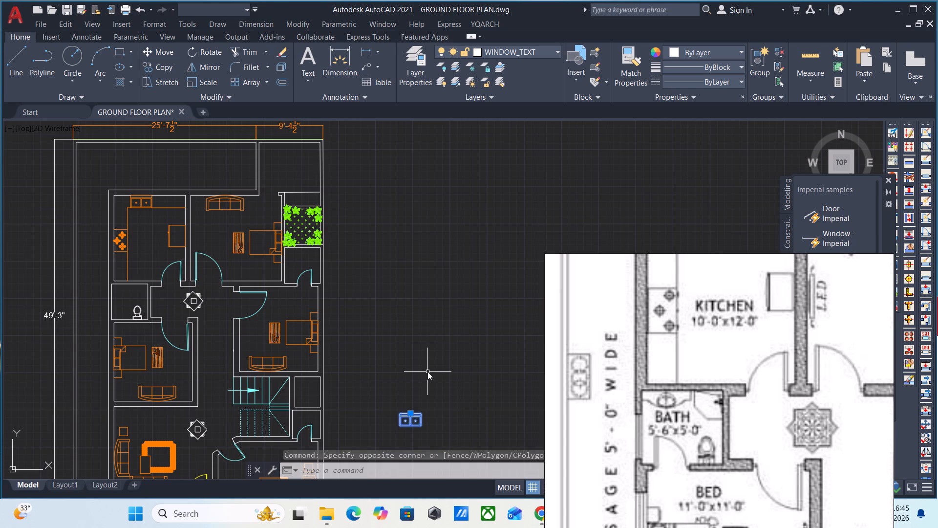
{"action": "key", "text": "Return"}
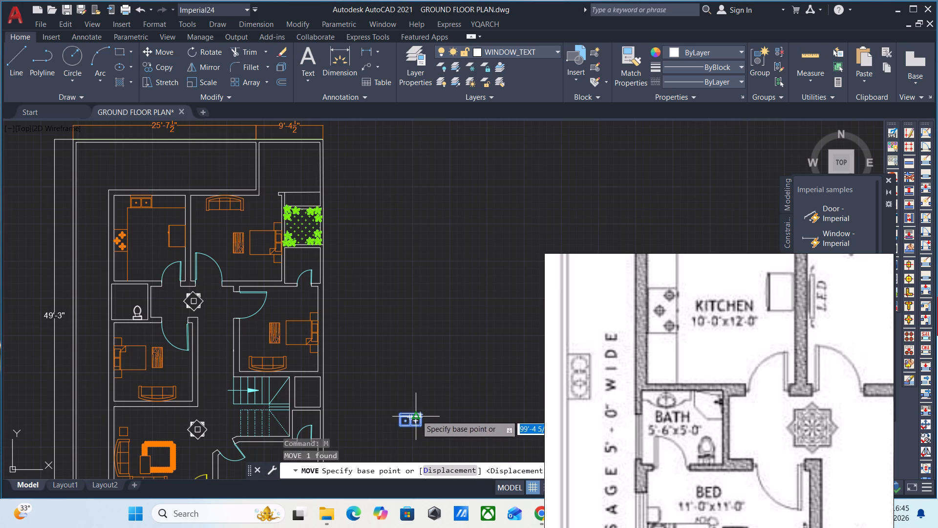
{"action": "left_click", "coordinate": [402, 415]}
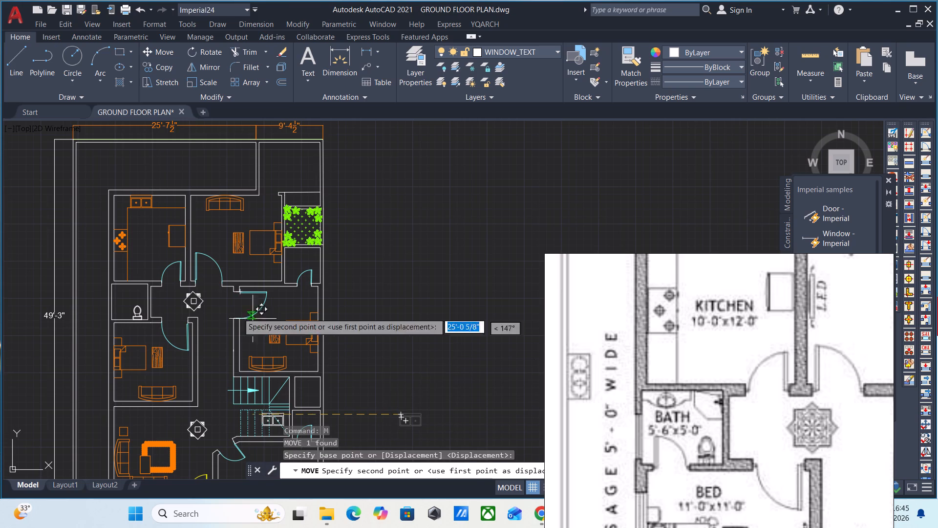
{"action": "key", "text": "F8"}
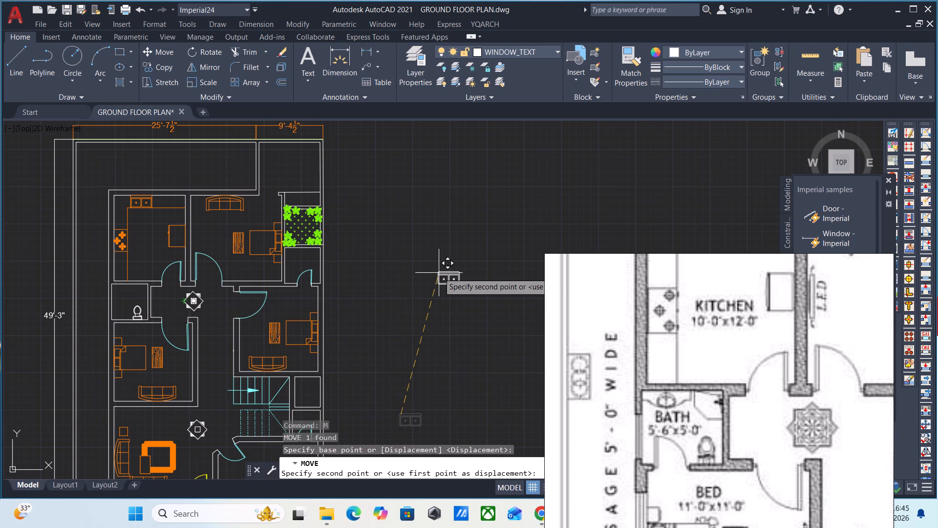
{"action": "scroll", "coordinate": [263, 261], "scroll_direction": "up", "scroll_amount": 2}
{"action": "middle_click_drag", "start_coordinate": [142, 304], "coordinate": [399, 345]}
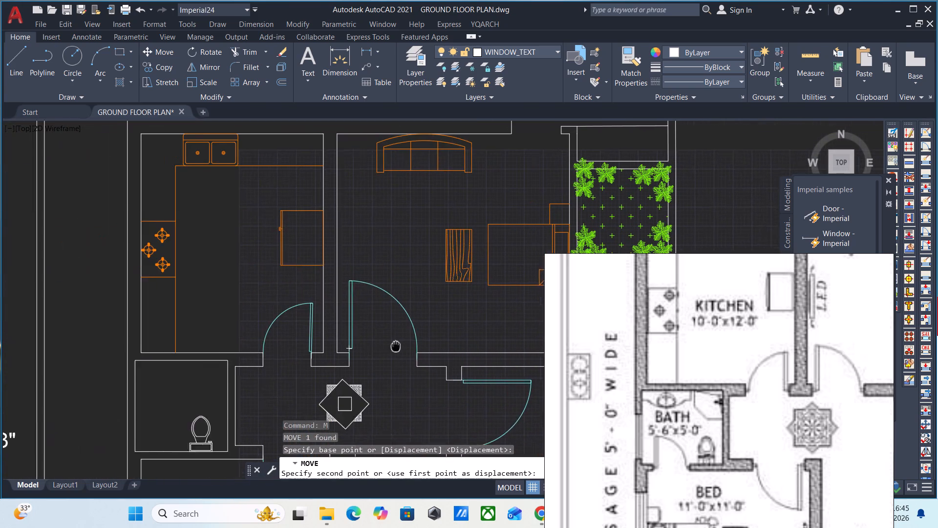
{"action": "middle_click_drag", "start_coordinate": [399, 345], "coordinate": [406, 341]}
{"action": "middle_click_drag", "start_coordinate": [199, 406], "coordinate": [250, 396]}
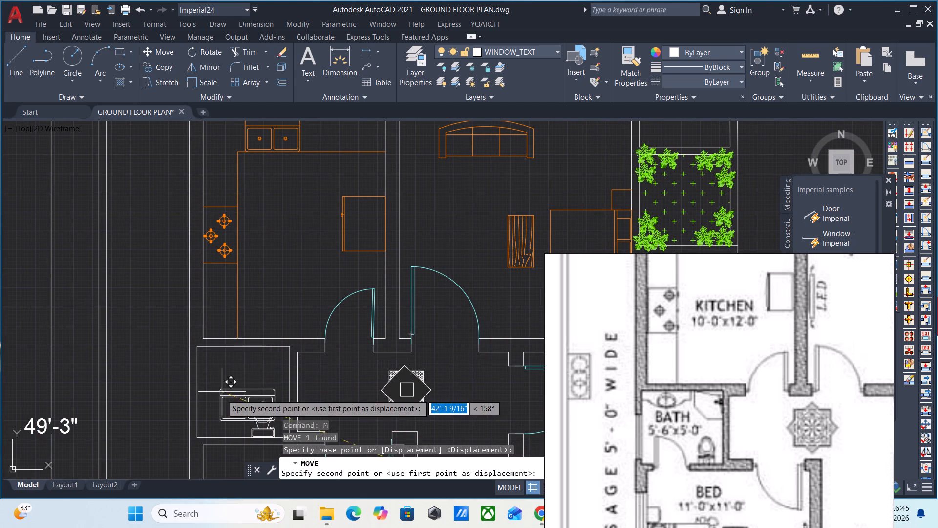
{"action": "scroll", "coordinate": [222, 395], "scroll_direction": "up", "scroll_amount": 2}
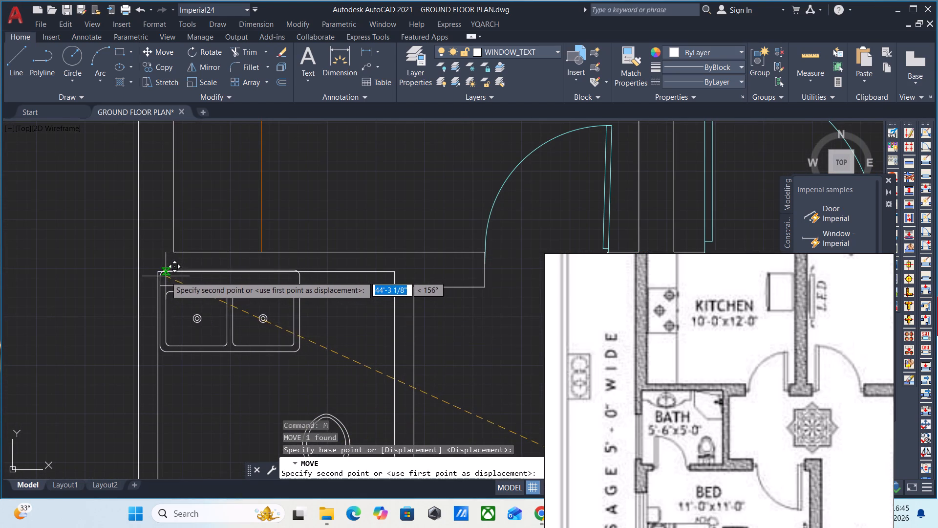
{"action": "left_click", "coordinate": [172, 278]}
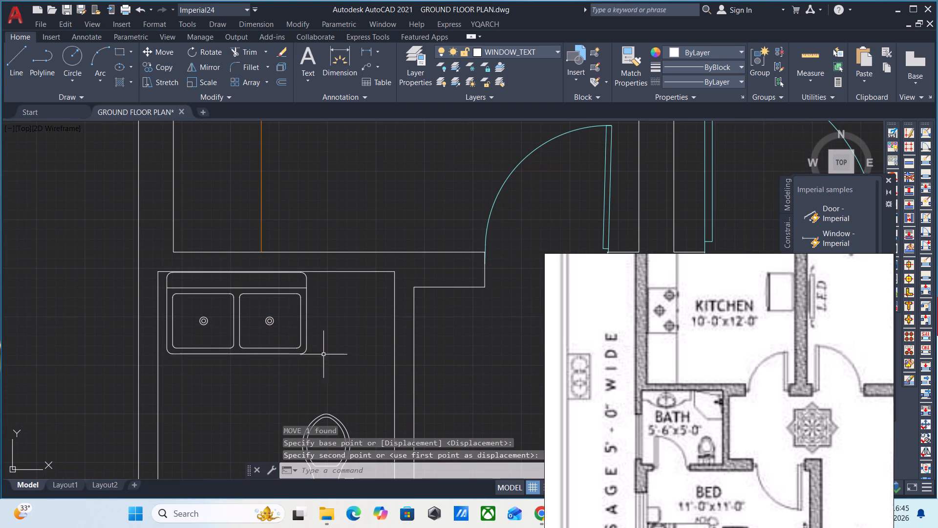
Scale the bath's double sink down slightly from its upper-left corner.
{"action": "left_click", "coordinate": [352, 366]}
{"action": "left_click", "coordinate": [271, 329]}
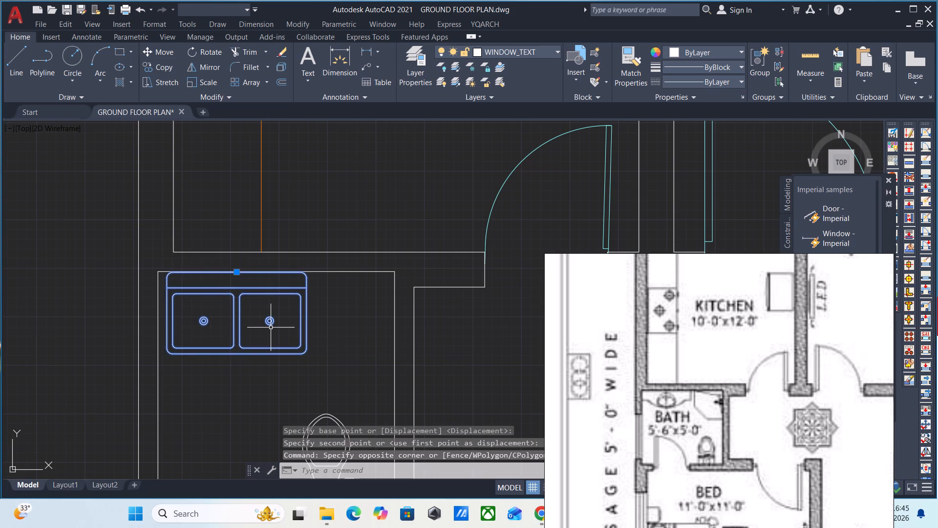
{"action": "type", "text": "SC"}
{"action": "key", "text": "Return"}
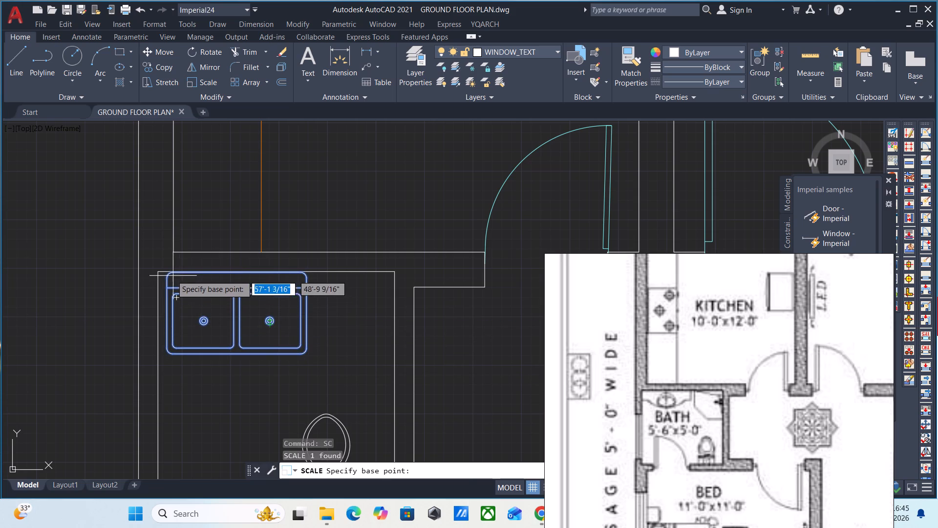
{"action": "left_click", "coordinate": [165, 269]}
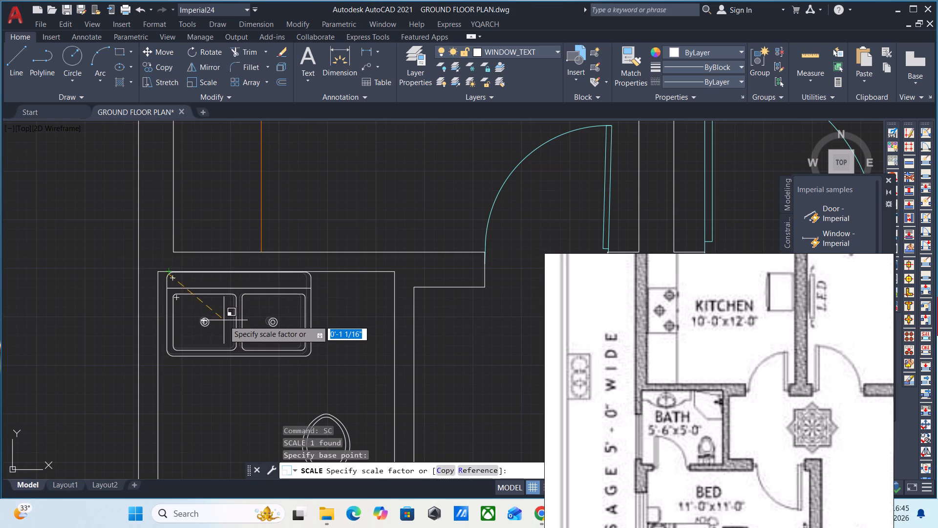
{"action": "left_click", "coordinate": [216, 315]}
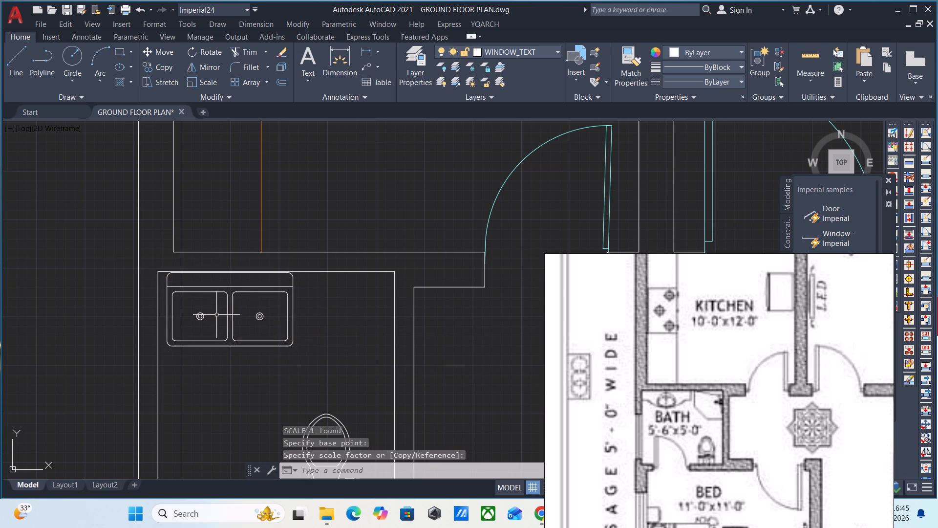
Copy the kitchen door from its left jamb to the bath's lower wall, near the bath's lower-left corner.
{"action": "scroll", "coordinate": [337, 372], "scroll_direction": "down", "scroll_amount": 2}
{"action": "middle_click_drag", "start_coordinate": [393, 396], "coordinate": [353, 348]}
{"action": "scroll", "coordinate": [367, 343], "scroll_direction": "down", "scroll_amount": 2}
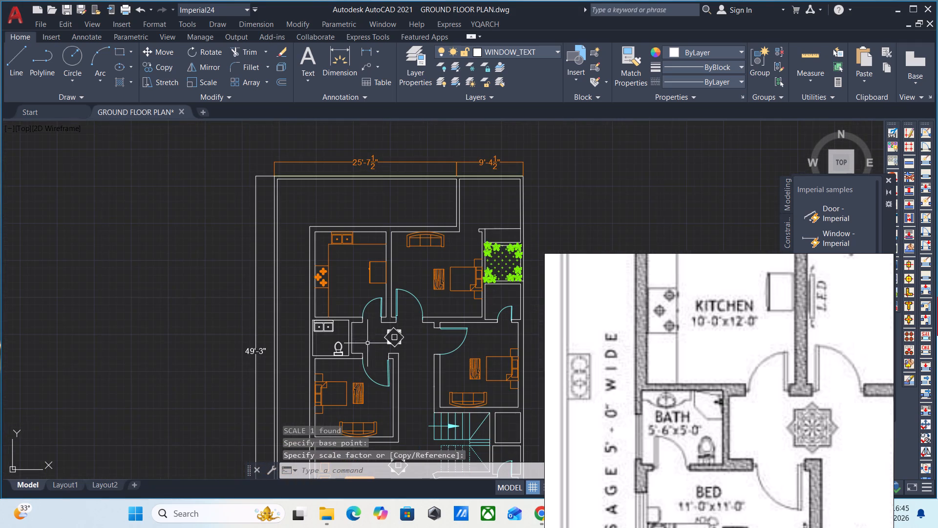
{"action": "scroll", "coordinate": [437, 330], "scroll_direction": "up", "scroll_amount": 1}
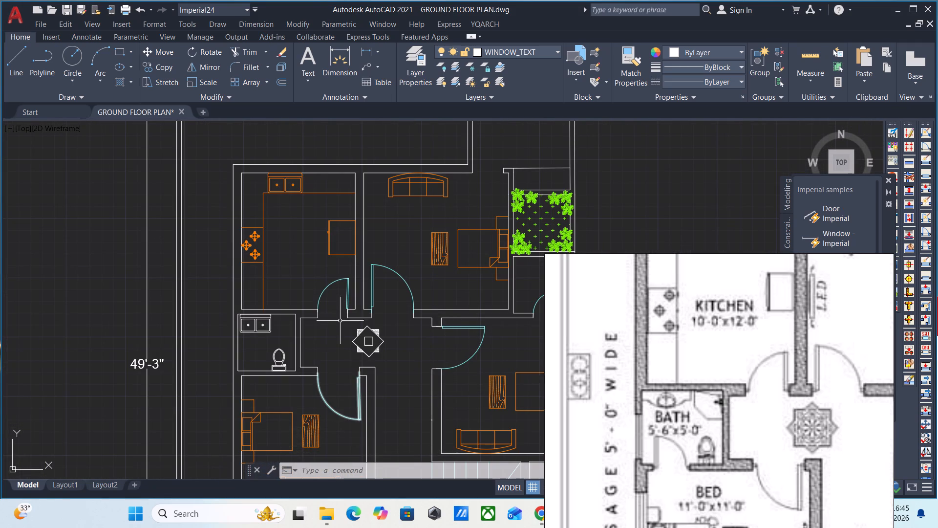
{"action": "scroll", "coordinate": [340, 313], "scroll_direction": "up", "scroll_amount": 1}
{"action": "left_click", "coordinate": [320, 273]}
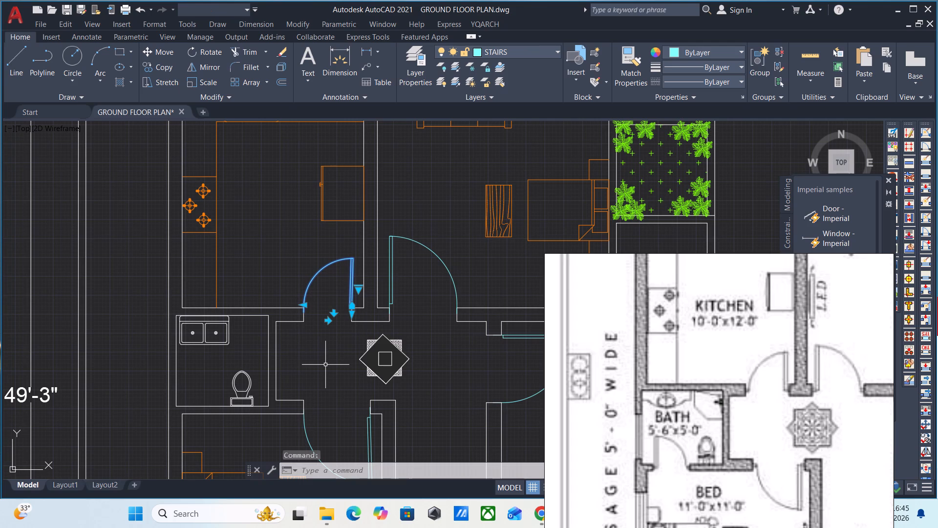
{"action": "key", "text": "z"}
{"action": "key", "text": "BackSpace"}
{"action": "type", "text": "CO"}
{"action": "key", "text": "Return"}
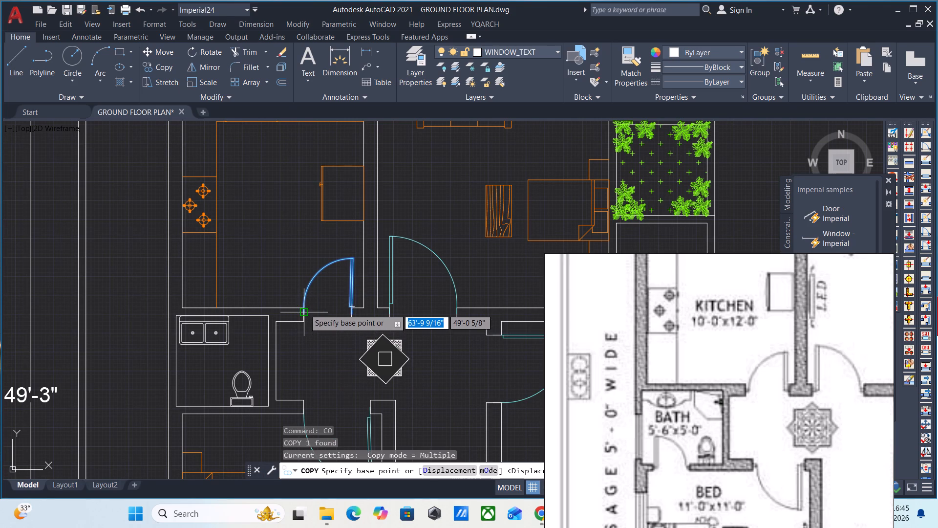
{"action": "left_click", "coordinate": [304, 309]}
{"action": "middle_click_drag", "start_coordinate": [190, 409], "coordinate": [221, 333]}
{"action": "scroll", "coordinate": [230, 332], "scroll_direction": "up", "scroll_amount": 1}
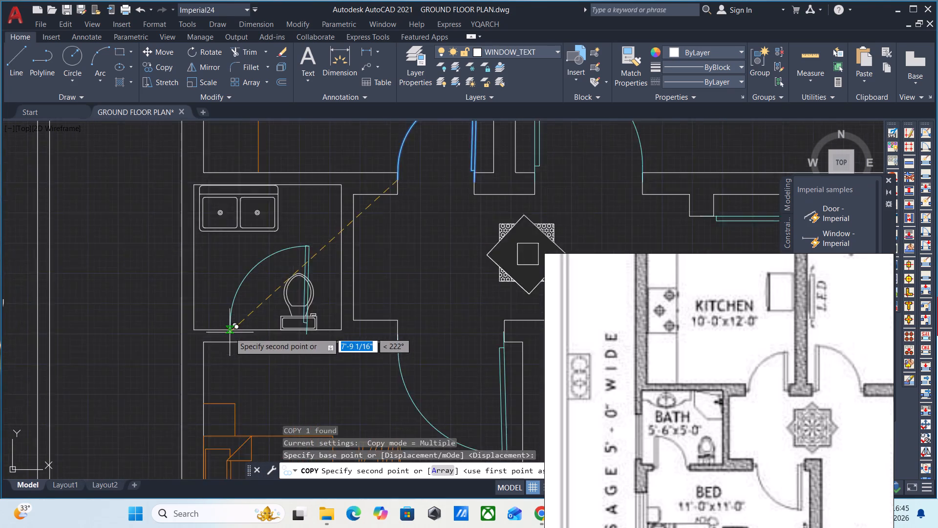
{"action": "scroll", "coordinate": [230, 332], "scroll_direction": "up", "scroll_amount": 1}
{"action": "left_click", "coordinate": [198, 340]}
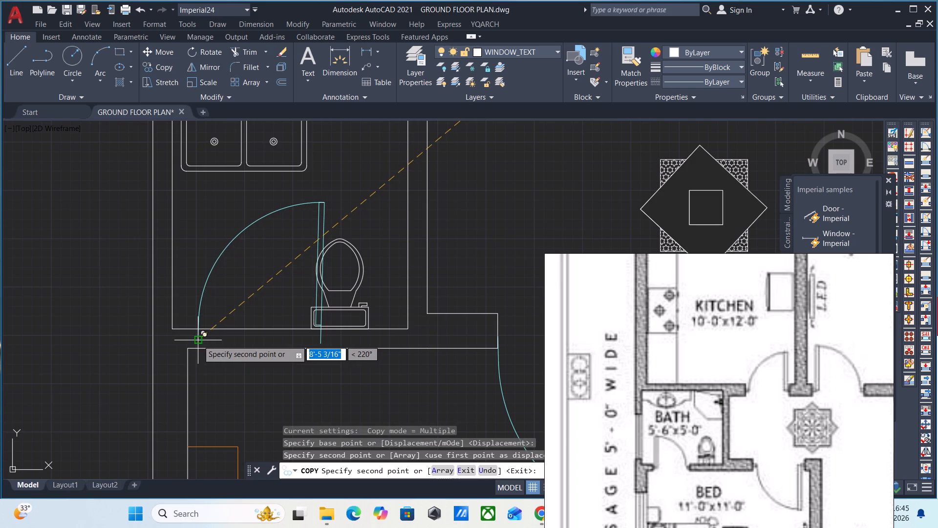
{"action": "key", "text": "Escape"}
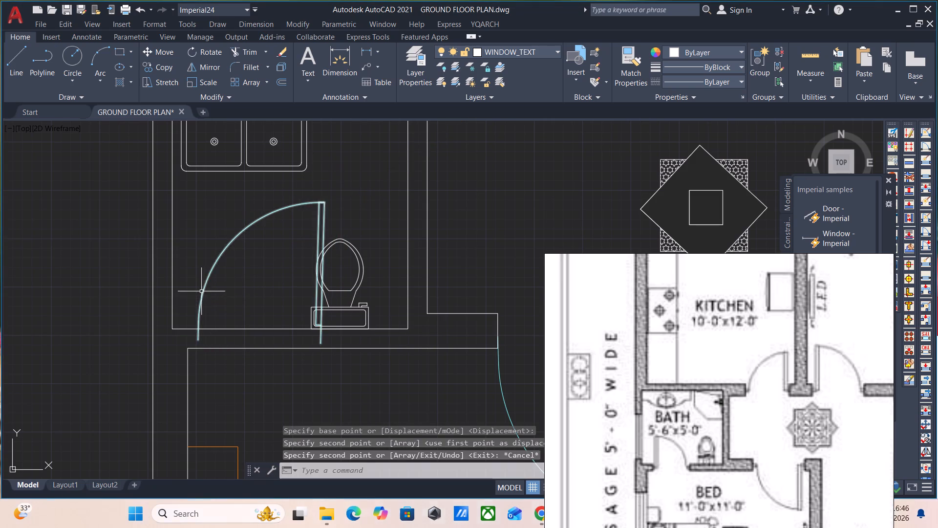
Flip the copied bath door horizontally so it hinges on the side away from the toilet.
{"action": "left_click", "coordinate": [201, 291]}
{"action": "left_click", "coordinate": [206, 295]}
{"action": "left_click", "coordinate": [202, 291]}
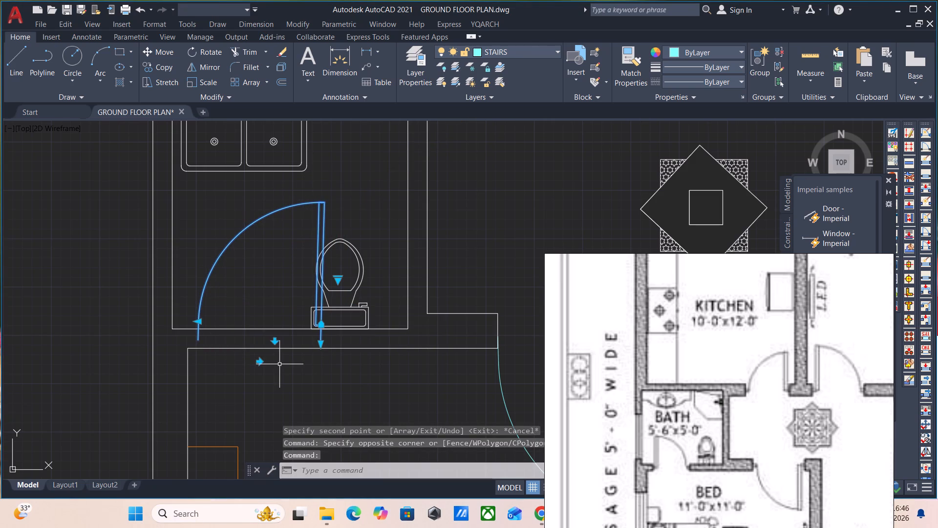
{"action": "left_click", "coordinate": [257, 363]}
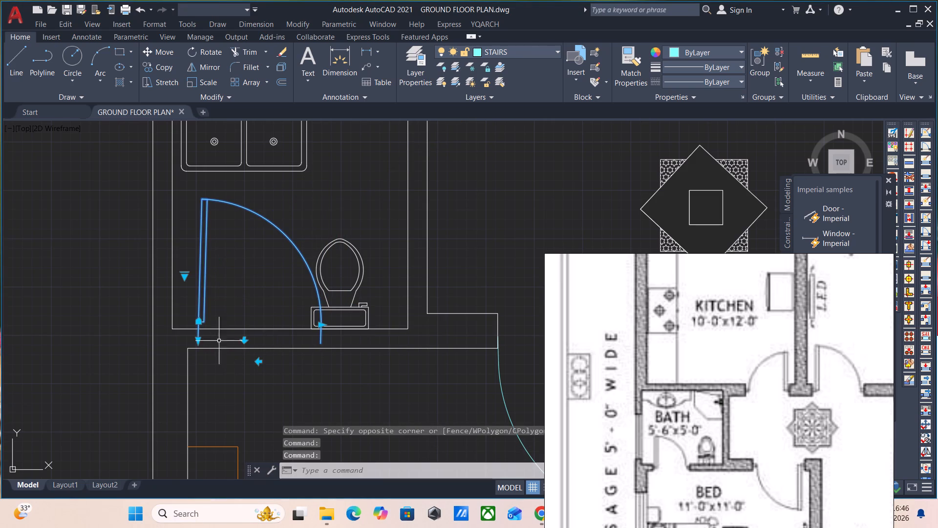
{"action": "key", "text": "a"}
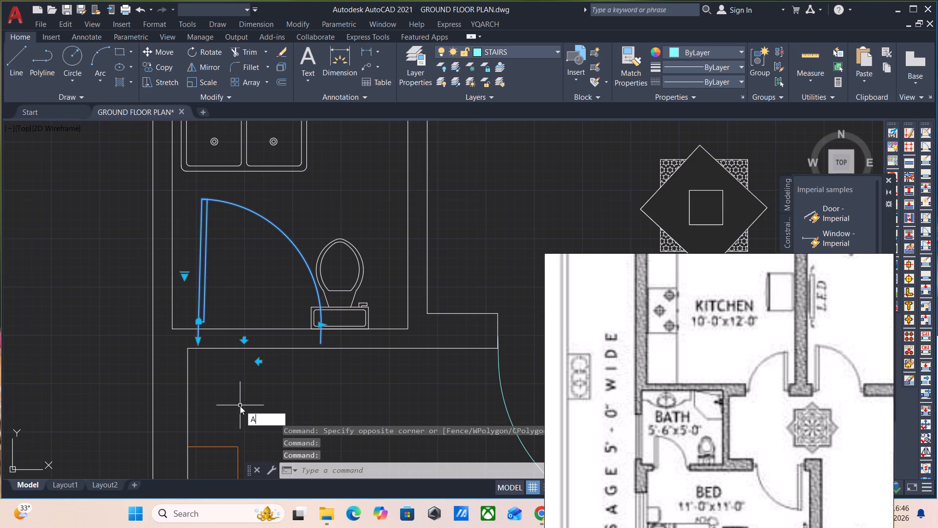
{"action": "key", "text": "Escape"}
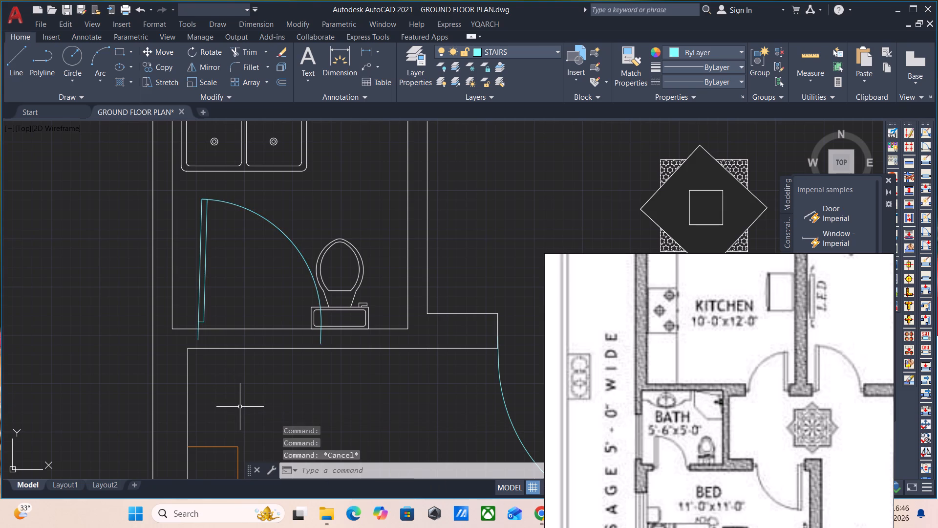
Select only the copied bath door, leaving the adjacent wall line out of the selection.
{"action": "left_click", "coordinate": [201, 290]}
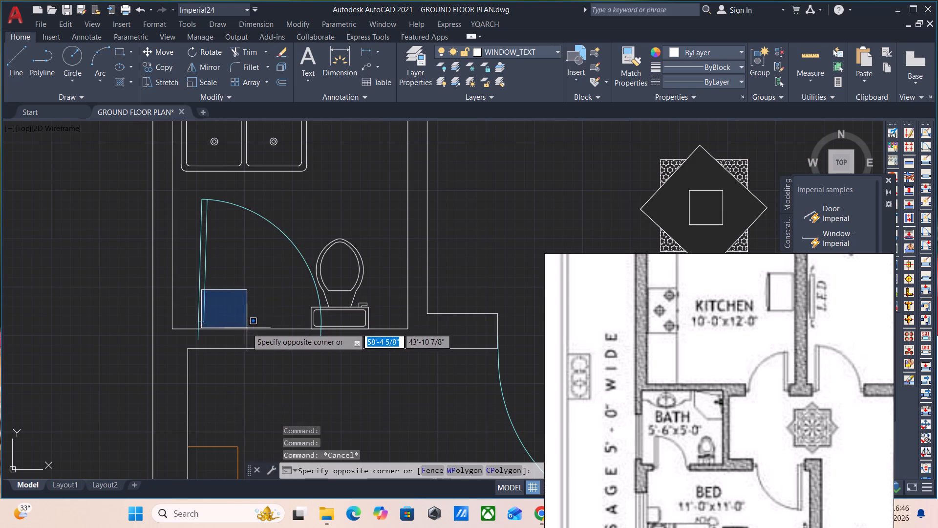
{"action": "left_click", "coordinate": [171, 285]}
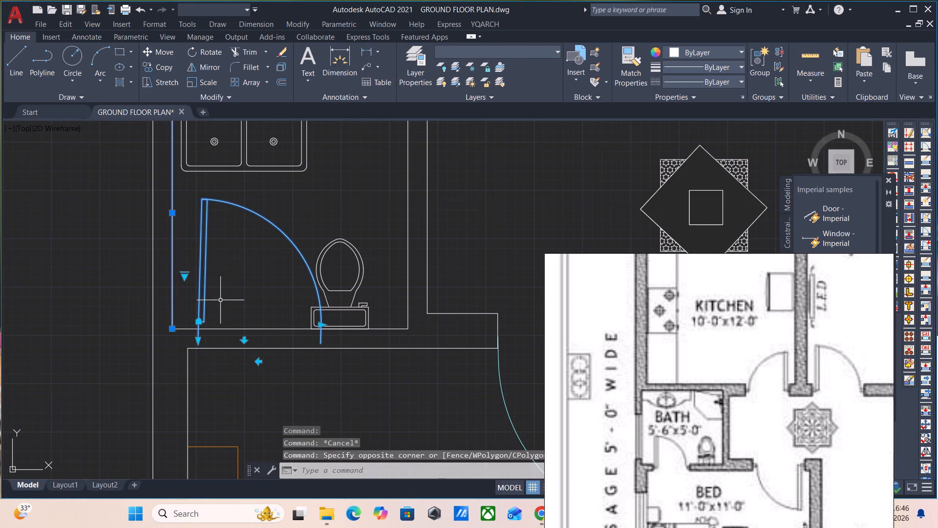
{"action": "key", "text": "Escape"}
{"action": "left_click", "coordinate": [220, 300]}
{"action": "left_click", "coordinate": [199, 269]}
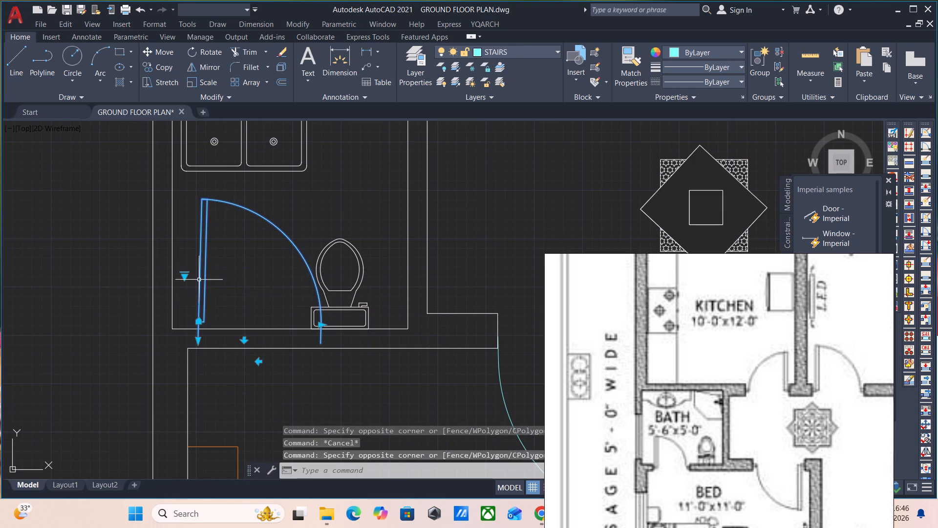
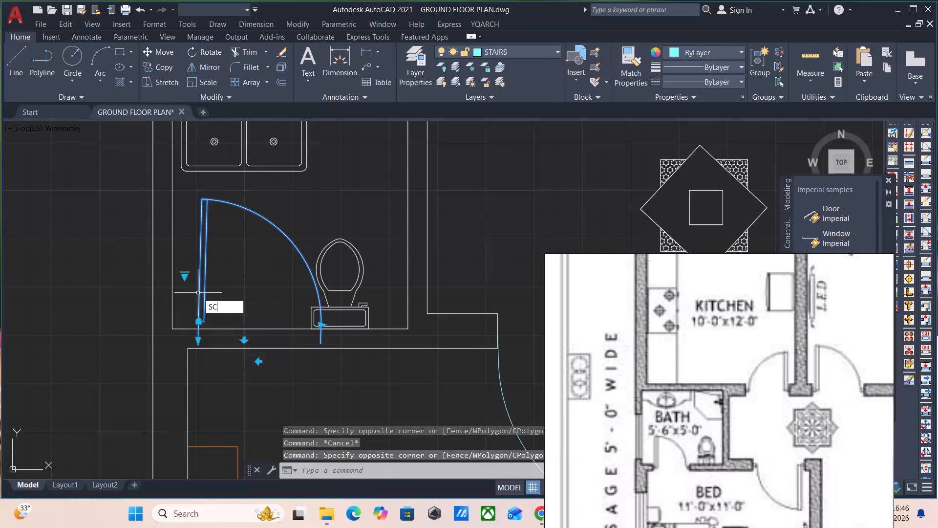
Scale the bath door down from its hinge-side jamb so its swing clears the toilet.
{"action": "key", "text": "Return"}
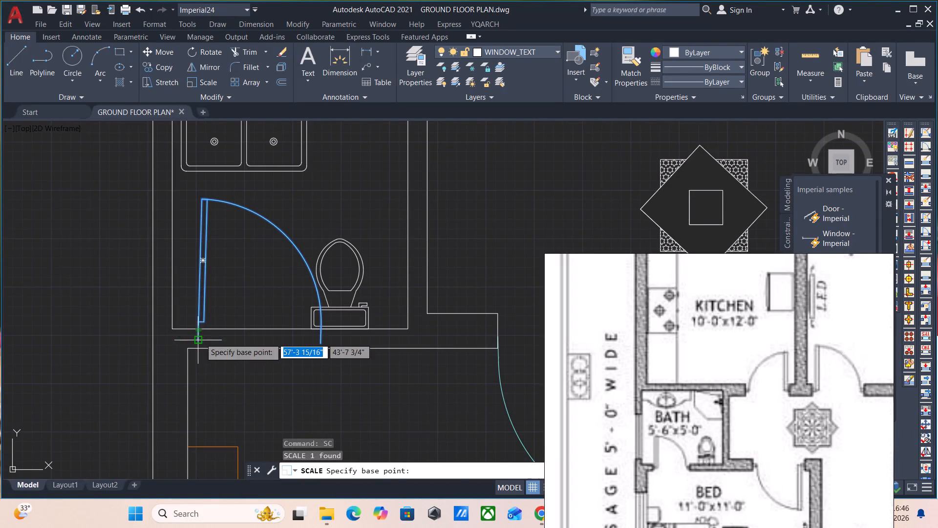
{"action": "left_click", "coordinate": [199, 340]}
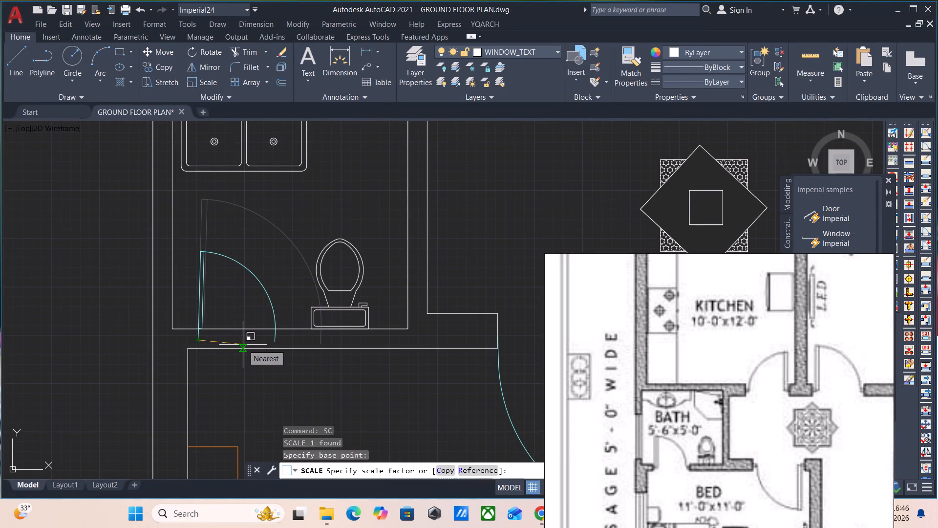
{"action": "left_click", "coordinate": [243, 345]}
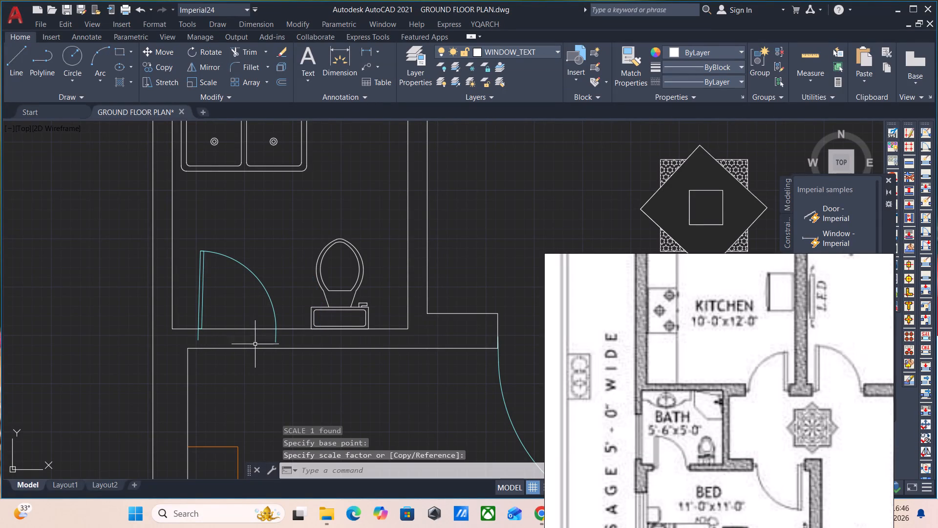
Draw jamb lines across the thickness of the bath's lower wall at both sides of the door.
{"action": "key", "text": "l"}
{"action": "key", "text": "Return"}
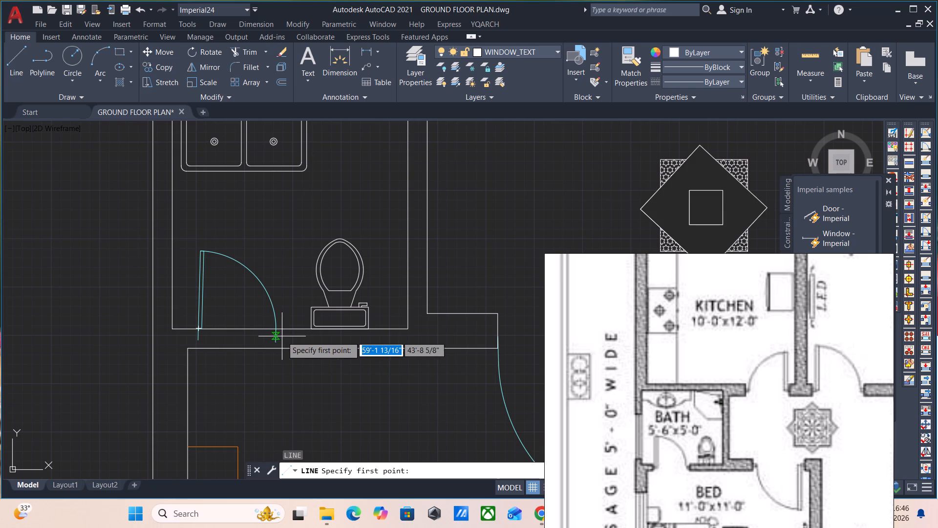
{"action": "left_click", "coordinate": [278, 330]}
{"action": "left_click", "coordinate": [278, 351]}
{"action": "key", "text": "space"}
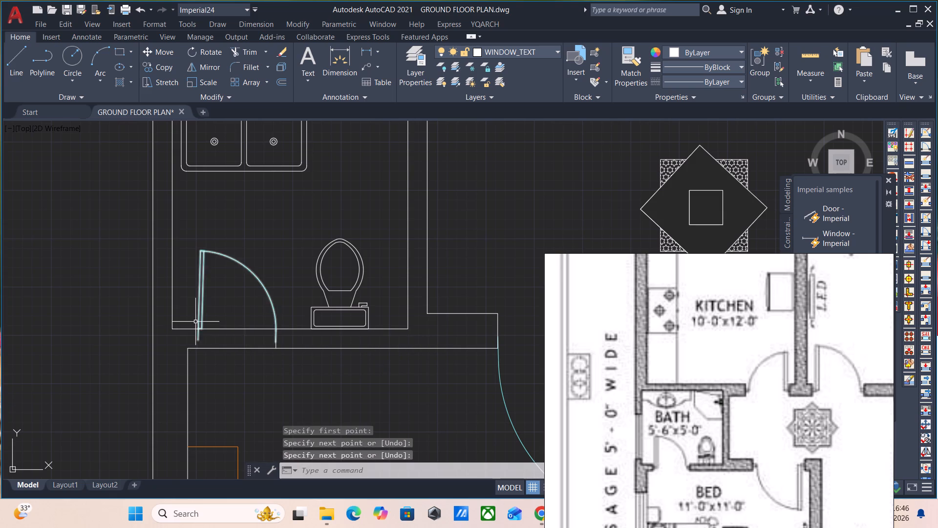
{"action": "key", "text": "space"}
{"action": "left_click", "coordinate": [201, 327]}
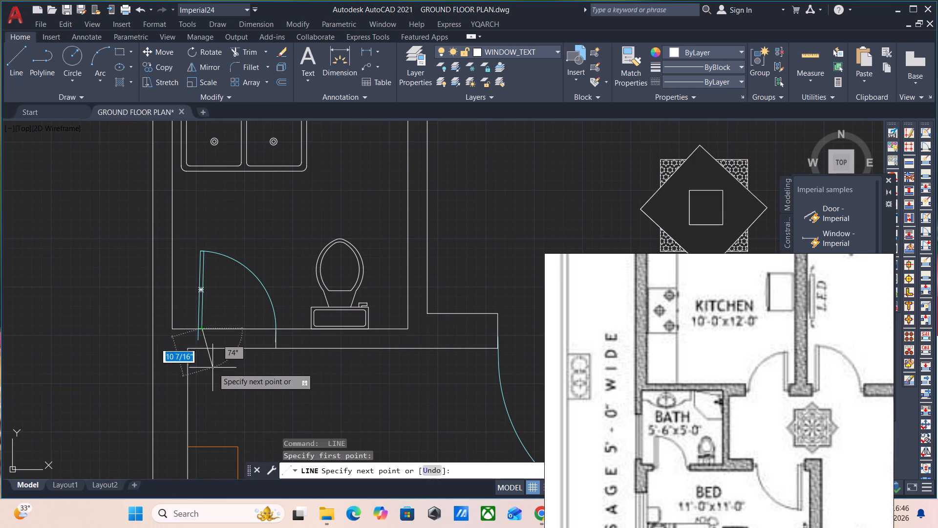
{"action": "scroll", "coordinate": [217, 360], "scroll_direction": "up", "scroll_amount": 1}
{"action": "key", "text": "Escape"}
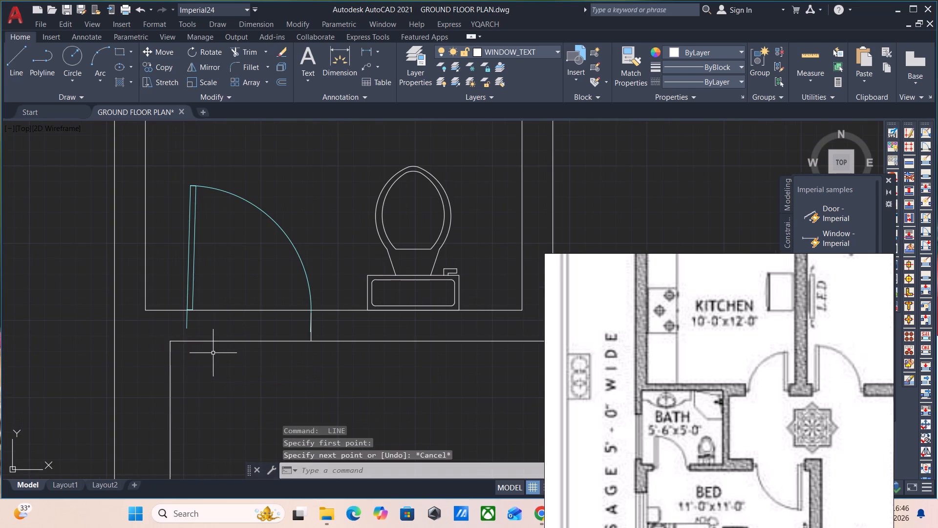
{"action": "scroll", "coordinate": [212, 347], "scroll_direction": "up", "scroll_amount": 1}
{"action": "key", "text": "l"}
{"action": "key", "text": "Return"}
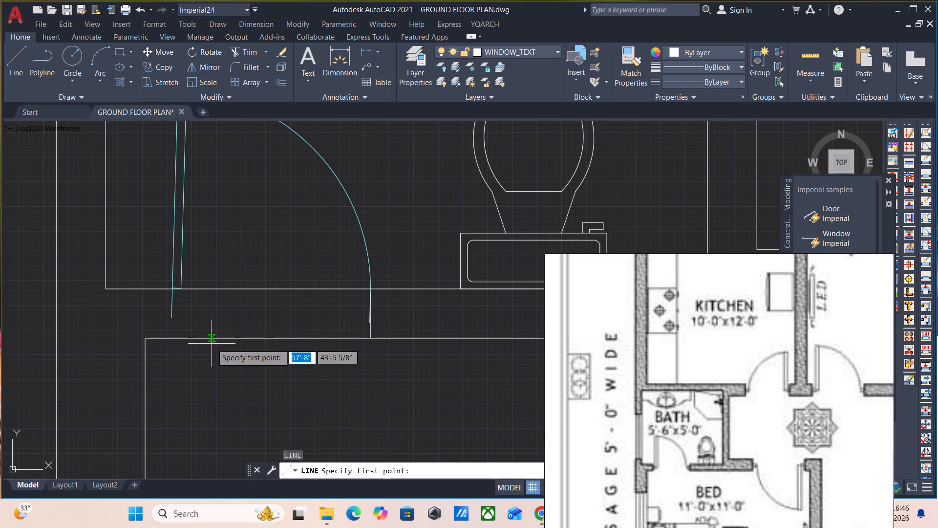
{"action": "left_click", "coordinate": [171, 291]}
{"action": "left_click", "coordinate": [172, 335]}
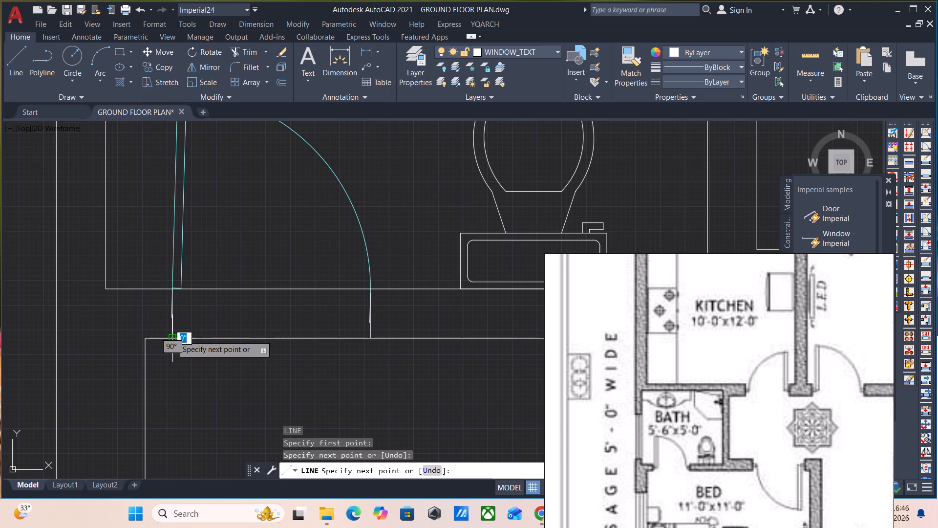
{"action": "key", "text": "Escape"}
Trim the bath's lower wall lines between the two jambs to open the doorway.
{"action": "scroll", "coordinate": [257, 336], "scroll_direction": "down", "scroll_amount": 2}
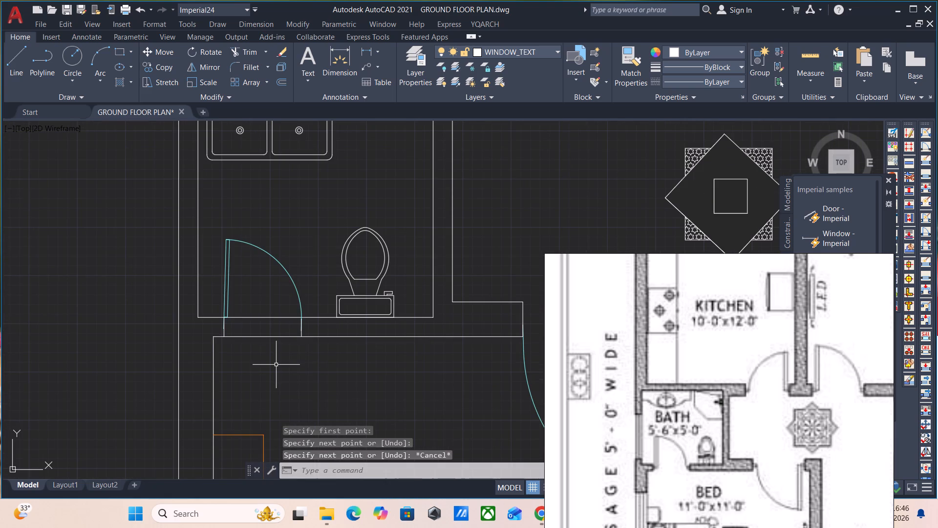
{"action": "type", "text": "TR"}
{"action": "key", "text": "Return"}
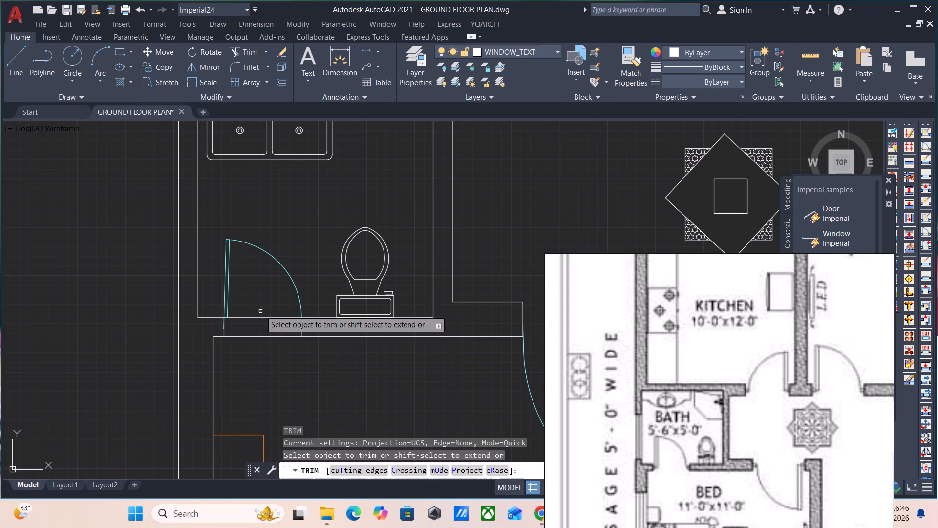
{"action": "left_click_drag", "start_coordinate": [260, 305], "coordinate": [261, 367]}
{"action": "key", "text": "Escape"}
{"action": "scroll", "coordinate": [277, 369], "scroll_direction": "down", "scroll_amount": 2}
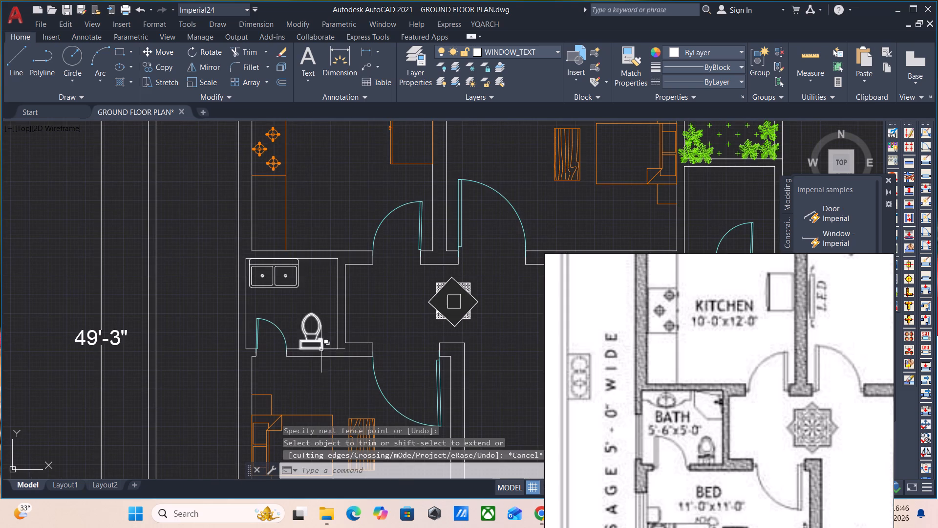
Save the drawing.
{"action": "key", "text": "ctrl+s"}
Insert a YQArch planar window in the outer wall behind the sofa of the living room beside the car porch.
{"action": "scroll", "coordinate": [330, 338], "scroll_direction": "down", "scroll_amount": 2}
{"action": "middle_click_drag", "start_coordinate": [344, 379], "coordinate": [336, 227]}
{"action": "scroll", "coordinate": [276, 308], "scroll_direction": "up", "scroll_amount": 1}
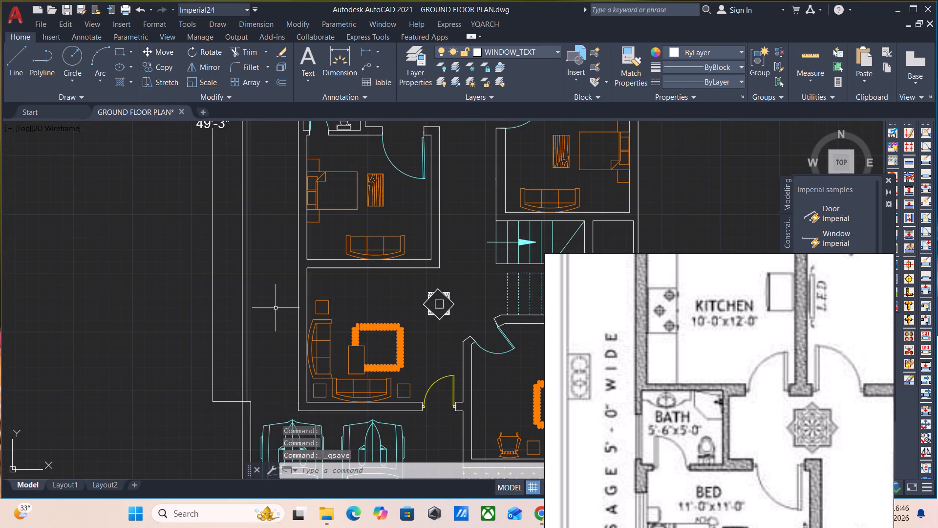
{"action": "scroll", "coordinate": [293, 321], "scroll_direction": "up", "scroll_amount": 1}
{"action": "type", "text": "AW"}
{"action": "key", "text": "Return"}
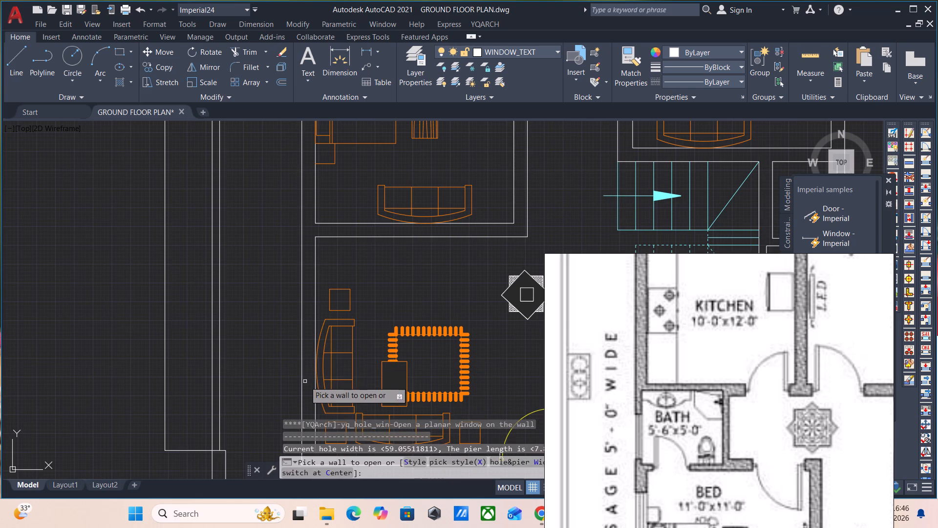
{"action": "left_click", "coordinate": [300, 390]}
Insert a window in the kitchen's rear wall above the sink, following the reference plan.
{"action": "scroll", "coordinate": [345, 253], "scroll_direction": "down", "scroll_amount": 1}
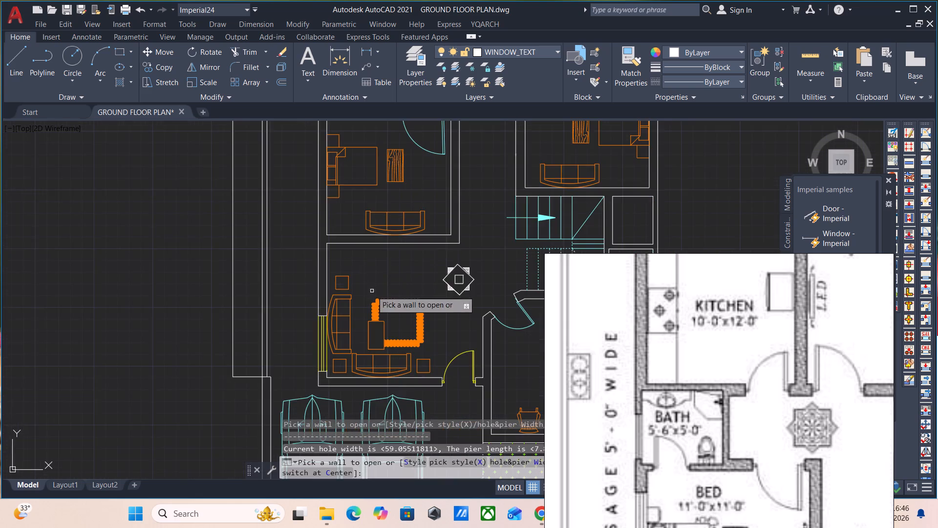
{"action": "middle_click_drag", "start_coordinate": [364, 300], "coordinate": [169, 305]}
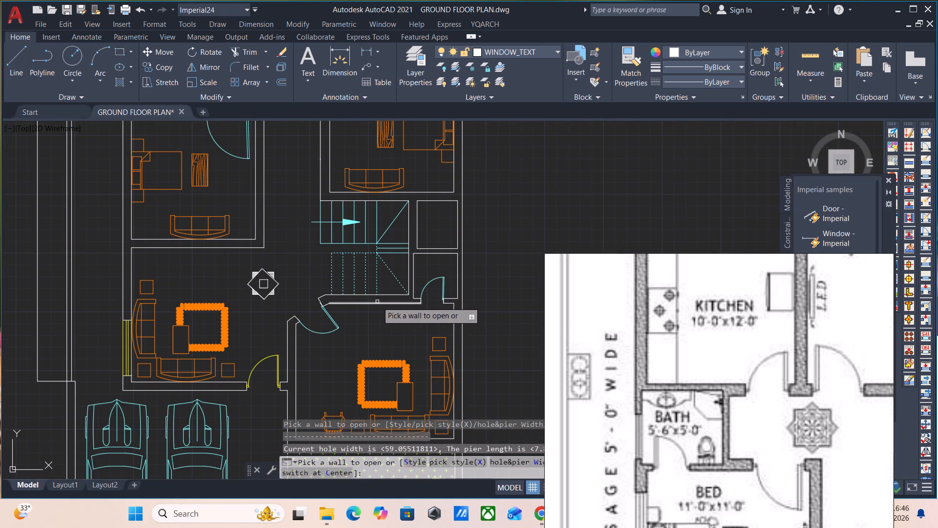
{"action": "scroll", "coordinate": [739, 396], "scroll_direction": "down", "scroll_amount": 2}
{"action": "middle_click_drag", "start_coordinate": [752, 374], "coordinate": [727, 384]}
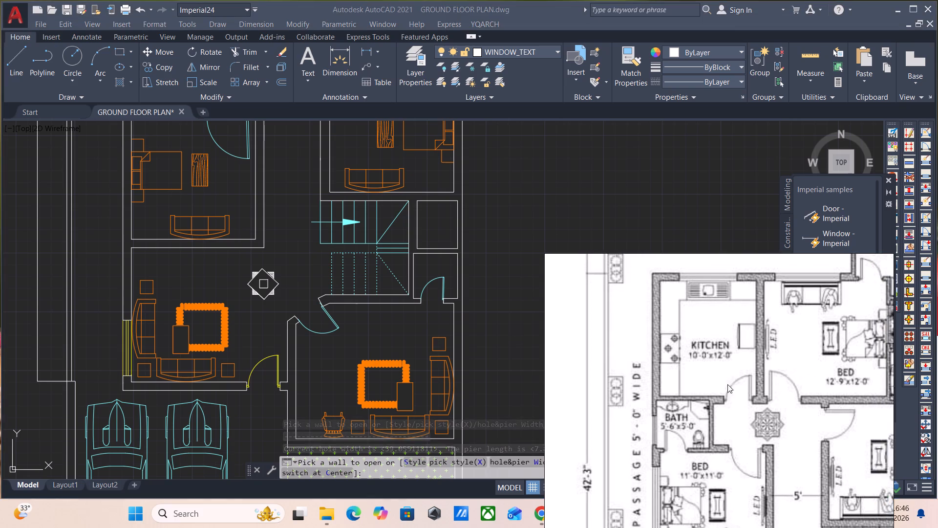
{"action": "middle_click_drag", "start_coordinate": [727, 384], "coordinate": [712, 427]}
{"action": "middle_click_drag", "start_coordinate": [259, 212], "coordinate": [269, 418]}
{"action": "middle_click_drag", "start_coordinate": [264, 182], "coordinate": [265, 330]}
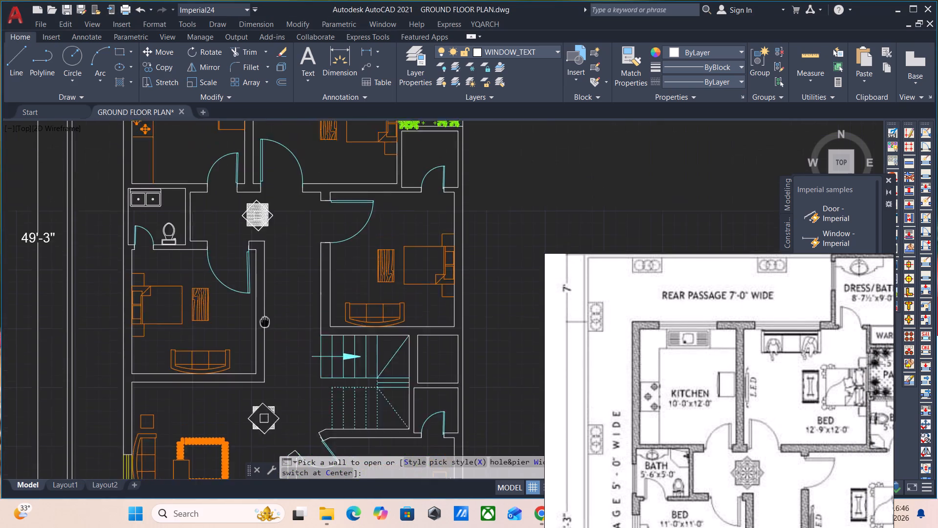
{"action": "middle_click_drag", "start_coordinate": [265, 330], "coordinate": [275, 401]}
{"action": "middle_click_drag", "start_coordinate": [265, 189], "coordinate": [263, 235]}
{"action": "left_click", "coordinate": [194, 169]}
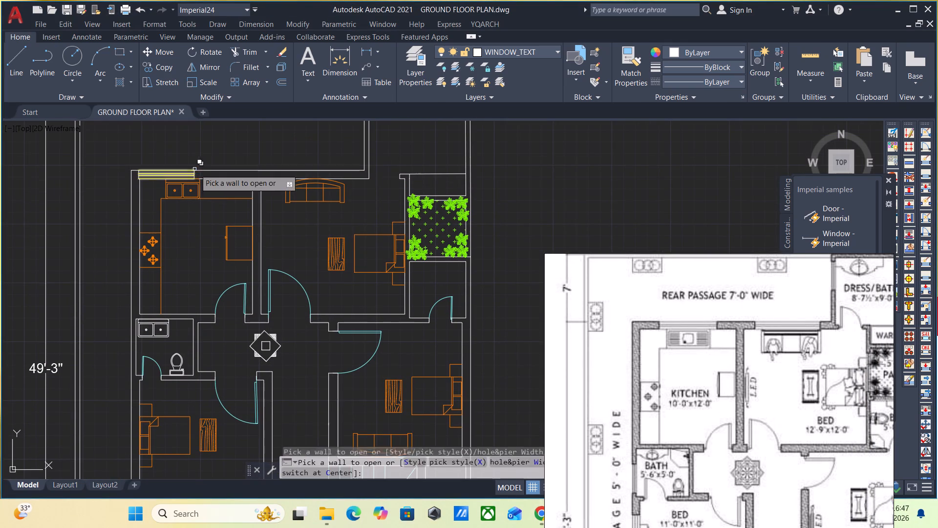
Insert a window in the rear wall of the bedroom next to the kitchen, behind the sofa.
{"action": "middle_click_drag", "start_coordinate": [351, 264], "coordinate": [263, 286]}
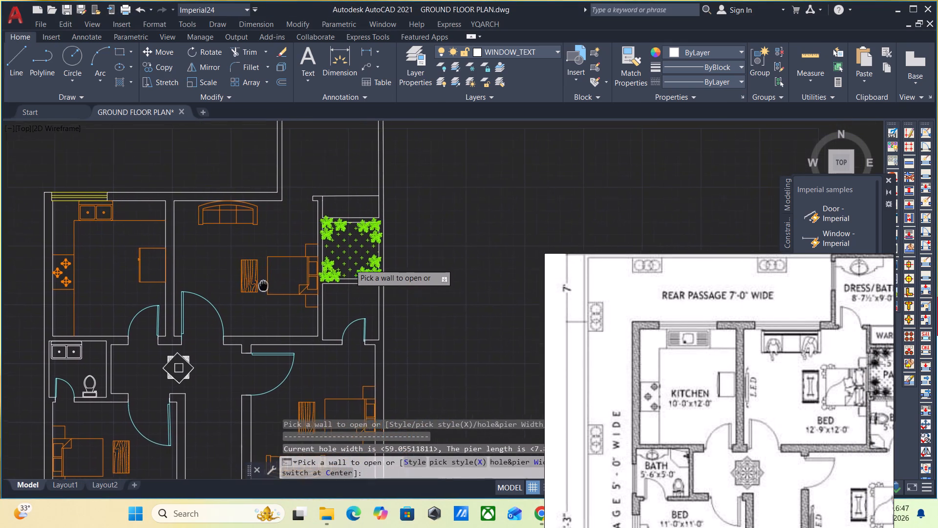
{"action": "middle_click_drag", "start_coordinate": [263, 286], "coordinate": [257, 292]}
{"action": "left_click", "coordinate": [222, 198]}
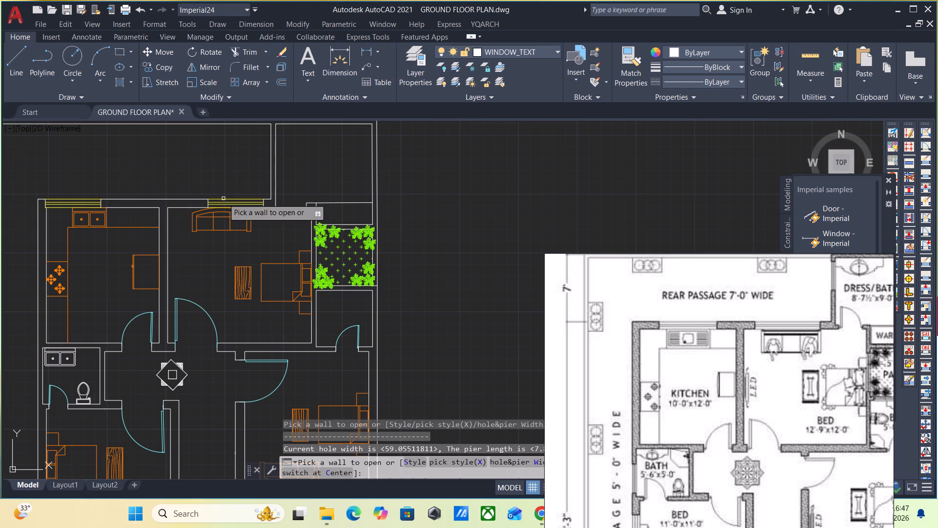
Insert a window in the dress/bath wall facing the rear passage.
{"action": "scroll", "coordinate": [308, 246], "scroll_direction": "down", "scroll_amount": 1}
{"action": "middle_click_drag", "start_coordinate": [318, 242], "coordinate": [294, 270]}
{"action": "middle_click_drag", "start_coordinate": [736, 332], "coordinate": [645, 393]}
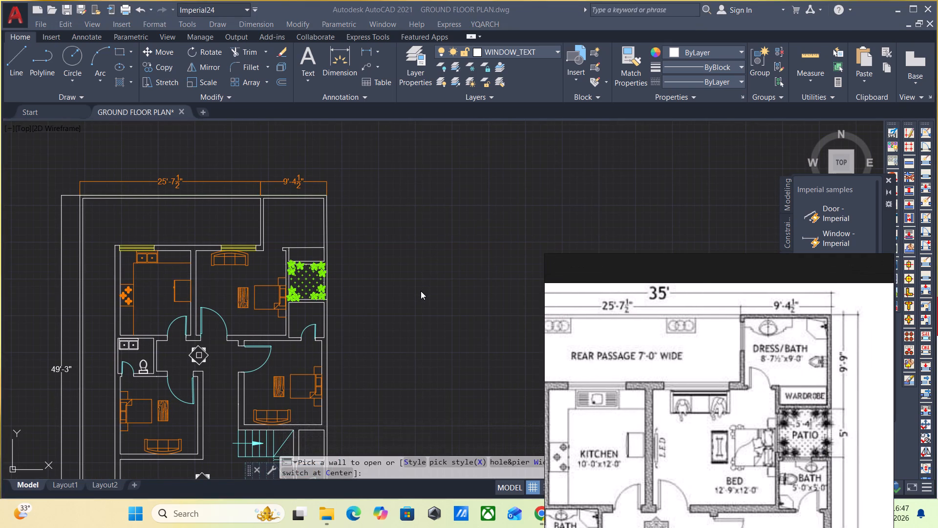
{"action": "left_click", "coordinate": [261, 212]}
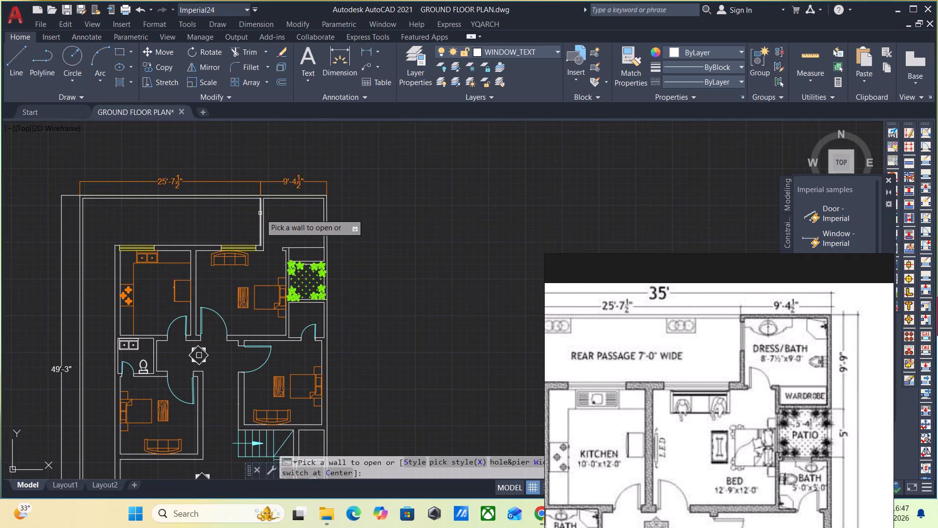
{"action": "left_click", "coordinate": [261, 214]}
Insert a window in the wall between the patio and the small bath below it.
{"action": "scroll", "coordinate": [306, 277], "scroll_direction": "down", "scroll_amount": 1}
{"action": "middle_click_drag", "start_coordinate": [319, 341], "coordinate": [328, 295]}
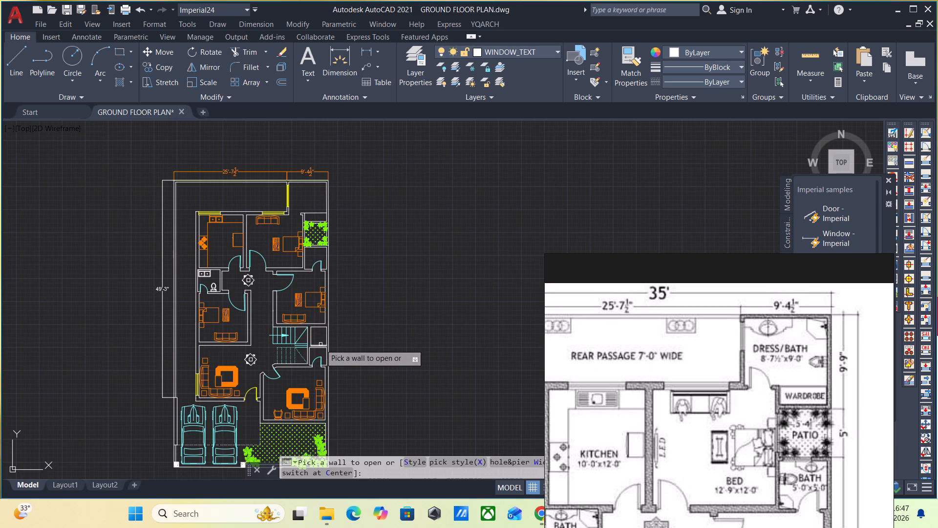
{"action": "scroll", "coordinate": [320, 242], "scroll_direction": "up", "scroll_amount": 3}
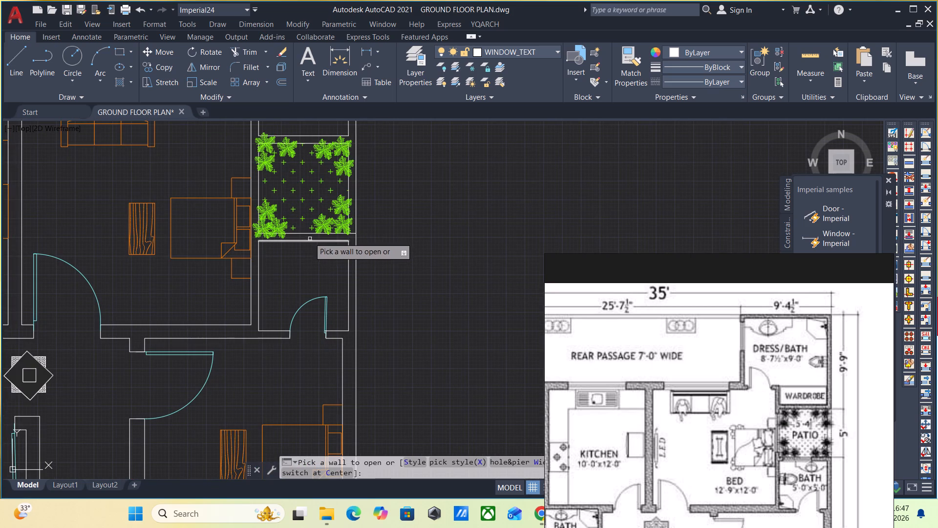
{"action": "left_click", "coordinate": [307, 234]}
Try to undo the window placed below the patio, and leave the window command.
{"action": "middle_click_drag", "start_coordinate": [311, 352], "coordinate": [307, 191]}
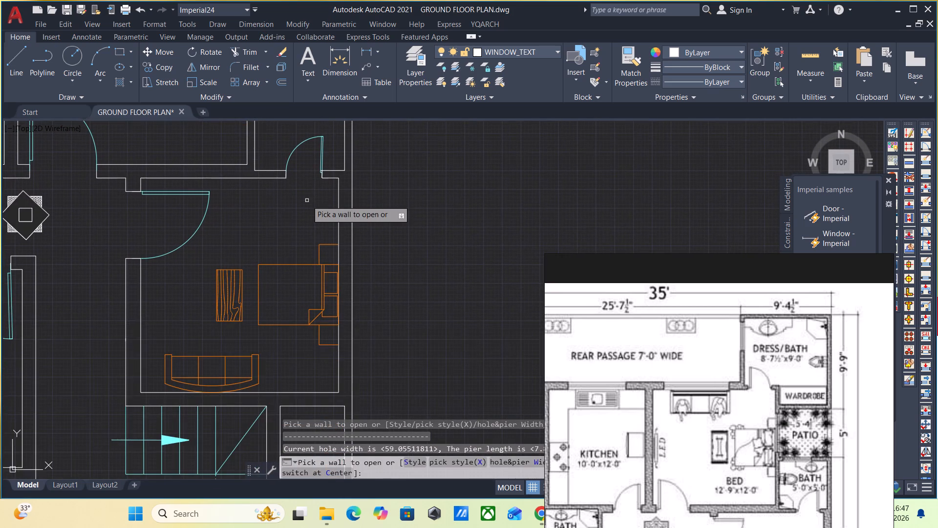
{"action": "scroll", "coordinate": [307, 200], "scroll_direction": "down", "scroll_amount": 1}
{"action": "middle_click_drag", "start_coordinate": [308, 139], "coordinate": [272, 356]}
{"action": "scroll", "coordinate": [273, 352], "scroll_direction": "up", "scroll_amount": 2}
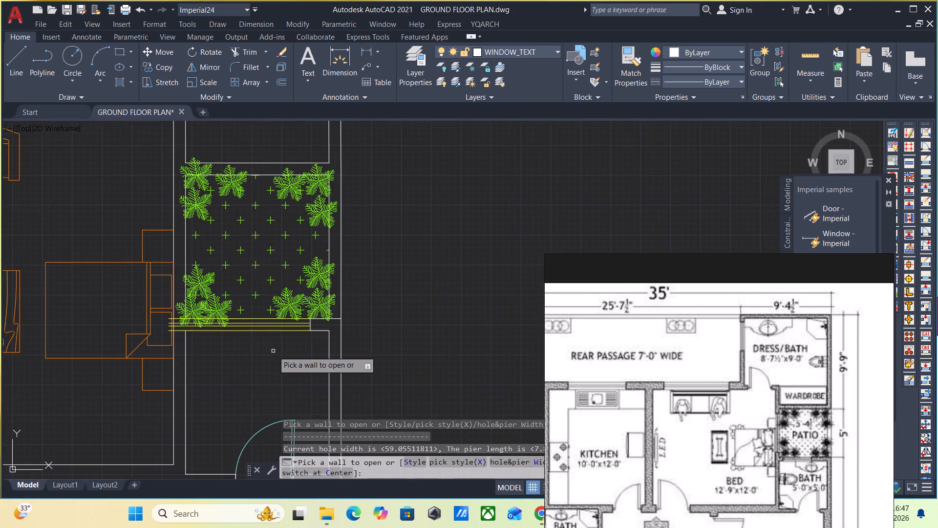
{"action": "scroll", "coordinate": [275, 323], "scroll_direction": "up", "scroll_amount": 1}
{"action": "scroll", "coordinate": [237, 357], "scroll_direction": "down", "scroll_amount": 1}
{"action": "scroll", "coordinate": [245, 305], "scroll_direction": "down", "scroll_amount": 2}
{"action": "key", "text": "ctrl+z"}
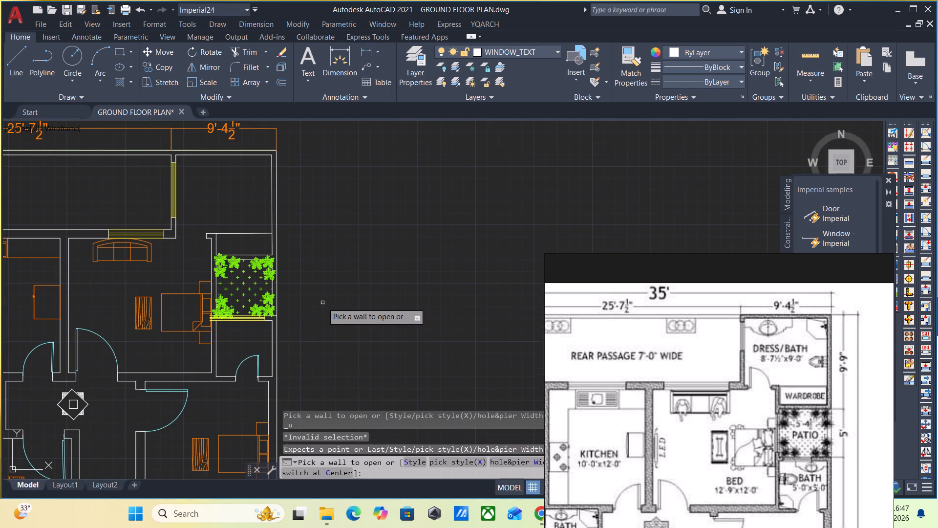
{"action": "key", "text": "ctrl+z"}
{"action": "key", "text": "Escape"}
Draw a vertical line across the wall thickness through the window below the patio, about midway along the opening.
{"action": "scroll", "coordinate": [256, 326], "scroll_direction": "up", "scroll_amount": 1}
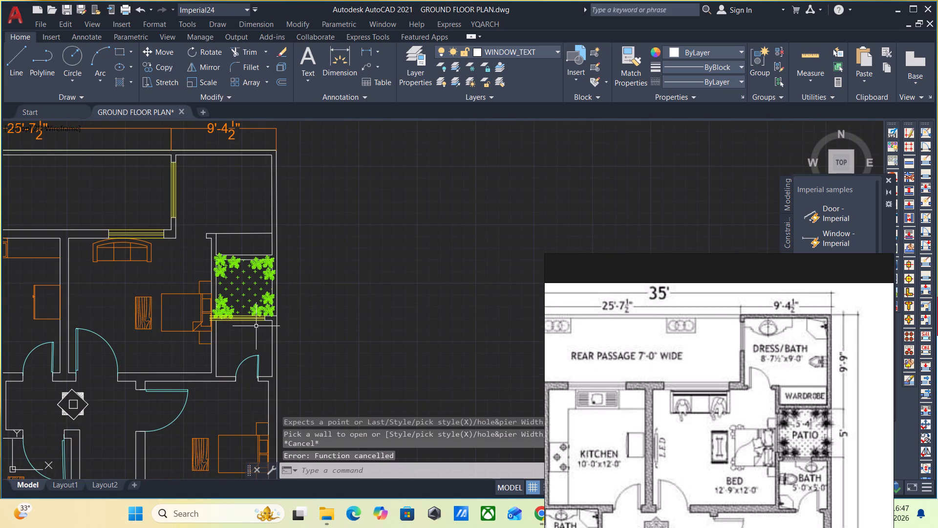
{"action": "scroll", "coordinate": [256, 326], "scroll_direction": "up", "scroll_amount": 4}
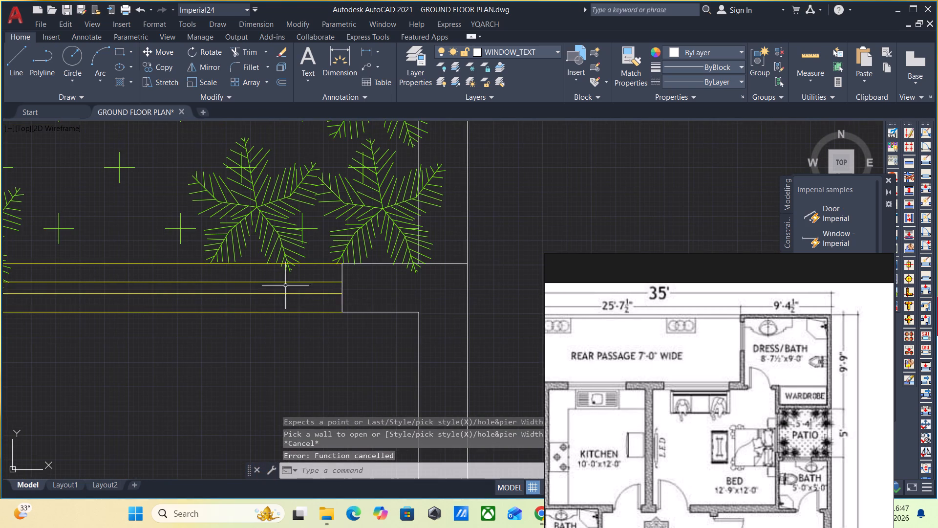
{"action": "scroll", "coordinate": [244, 282], "scroll_direction": "down", "scroll_amount": 2}
{"action": "middle_click_drag", "start_coordinate": [211, 310], "coordinate": [360, 348]}
{"action": "scroll", "coordinate": [342, 339], "scroll_direction": "up", "scroll_amount": 1}
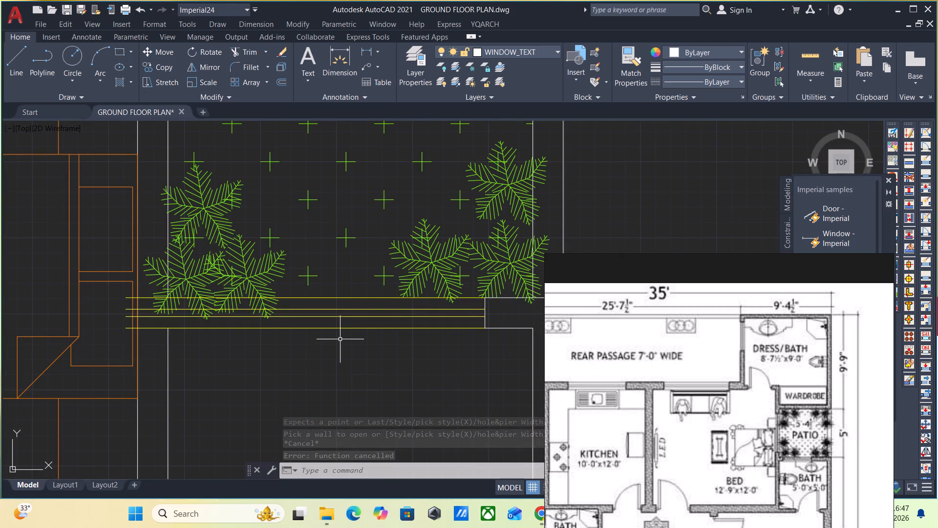
{"action": "key", "text": "l"}
{"action": "key", "text": "Return"}
{"action": "left_click", "coordinate": [292, 299]}
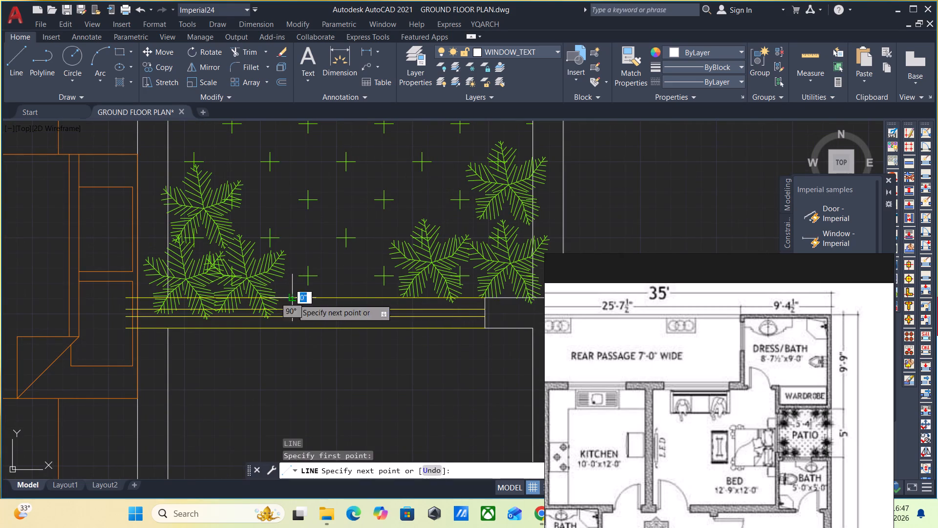
{"action": "left_click", "coordinate": [293, 327]}
{"action": "key", "text": "Escape"}
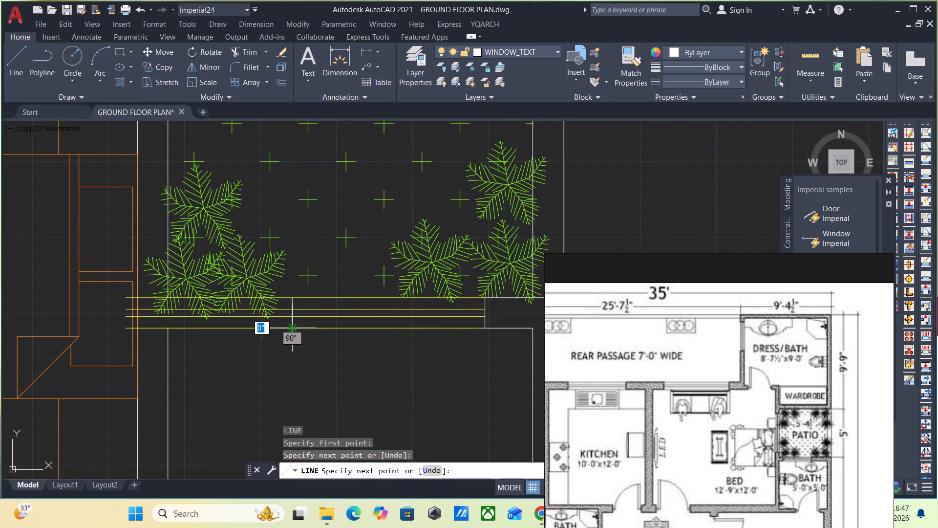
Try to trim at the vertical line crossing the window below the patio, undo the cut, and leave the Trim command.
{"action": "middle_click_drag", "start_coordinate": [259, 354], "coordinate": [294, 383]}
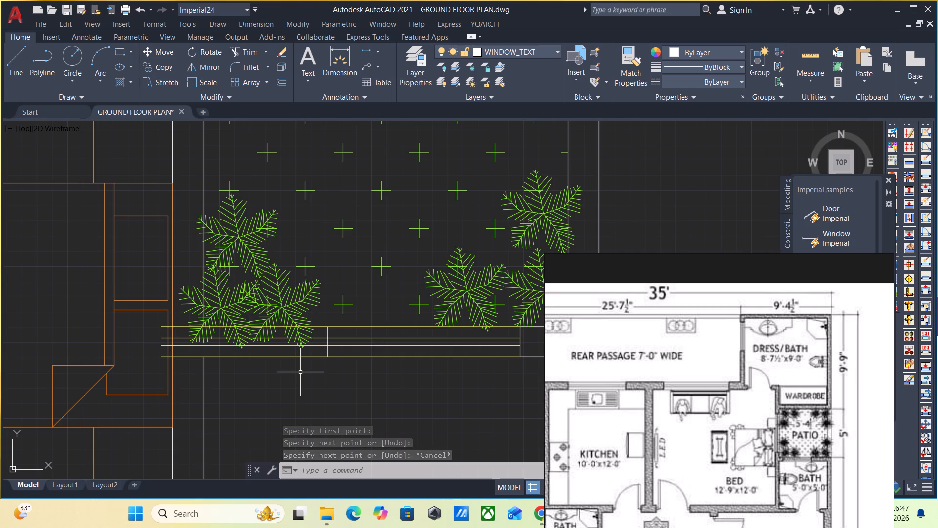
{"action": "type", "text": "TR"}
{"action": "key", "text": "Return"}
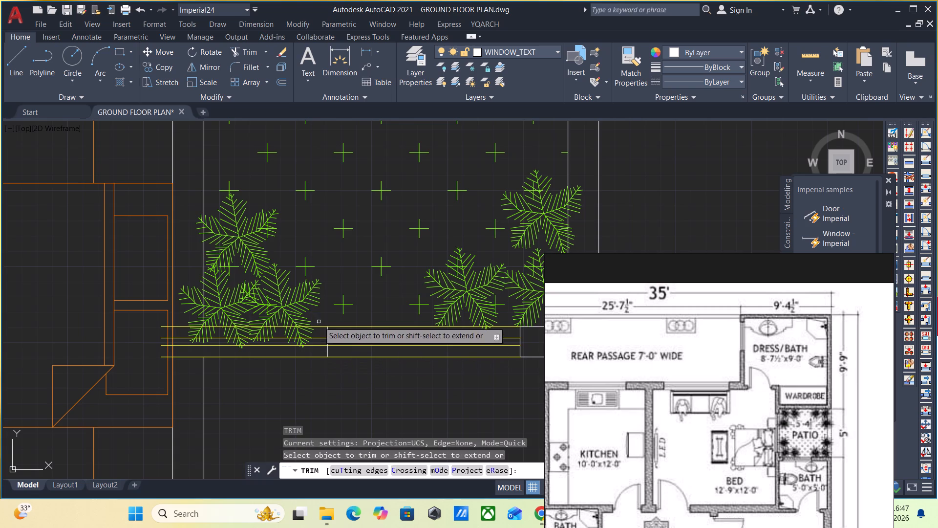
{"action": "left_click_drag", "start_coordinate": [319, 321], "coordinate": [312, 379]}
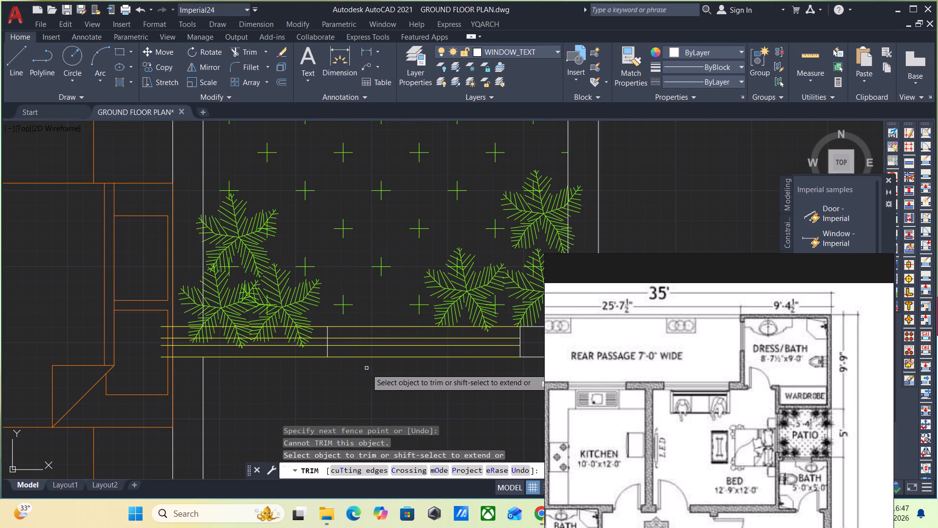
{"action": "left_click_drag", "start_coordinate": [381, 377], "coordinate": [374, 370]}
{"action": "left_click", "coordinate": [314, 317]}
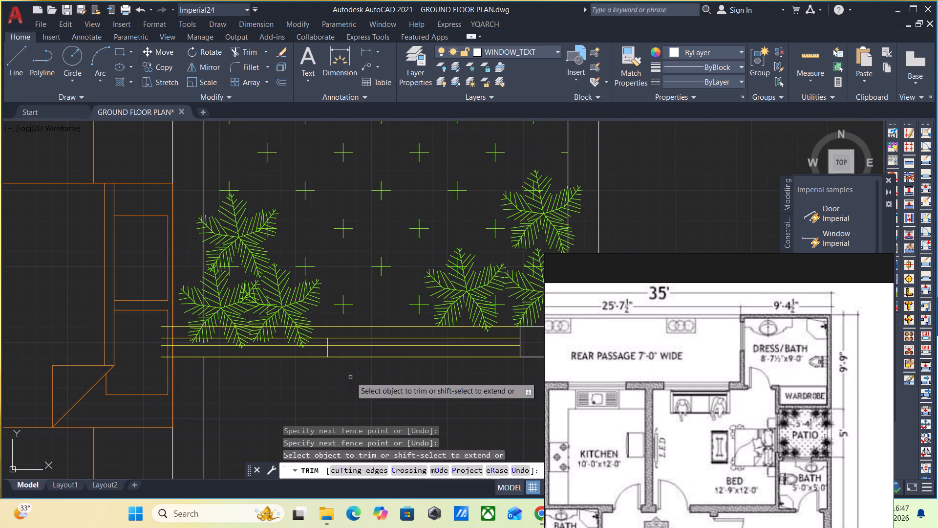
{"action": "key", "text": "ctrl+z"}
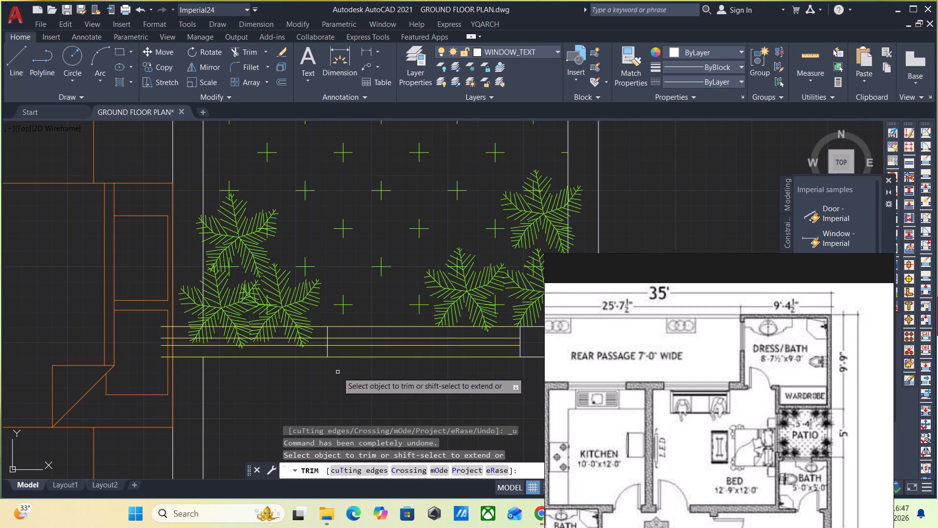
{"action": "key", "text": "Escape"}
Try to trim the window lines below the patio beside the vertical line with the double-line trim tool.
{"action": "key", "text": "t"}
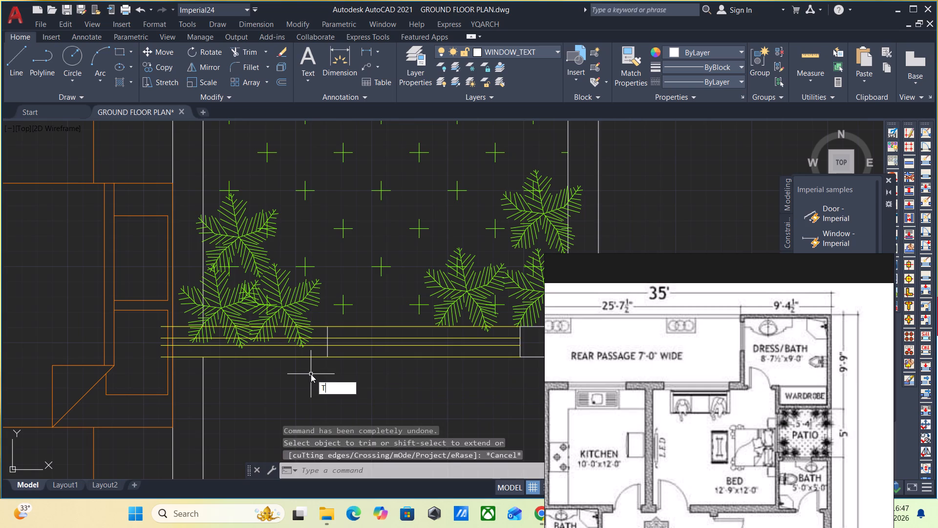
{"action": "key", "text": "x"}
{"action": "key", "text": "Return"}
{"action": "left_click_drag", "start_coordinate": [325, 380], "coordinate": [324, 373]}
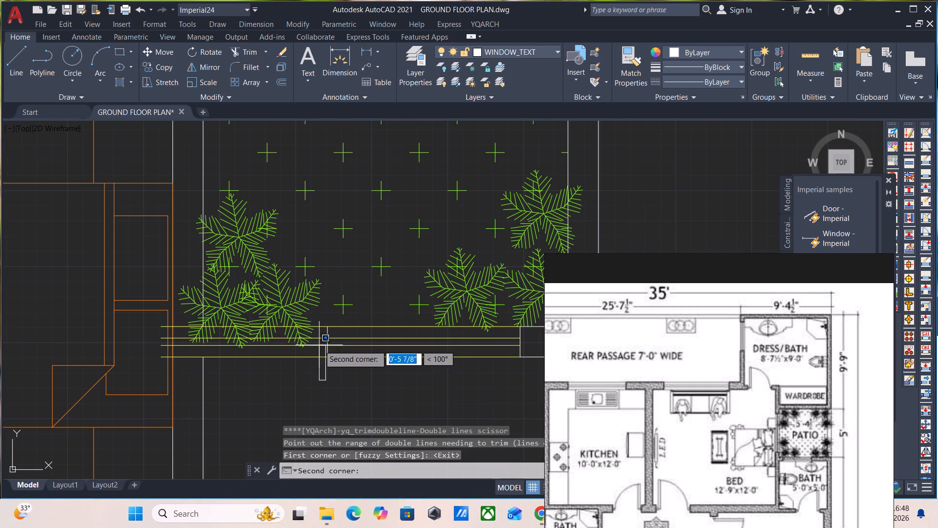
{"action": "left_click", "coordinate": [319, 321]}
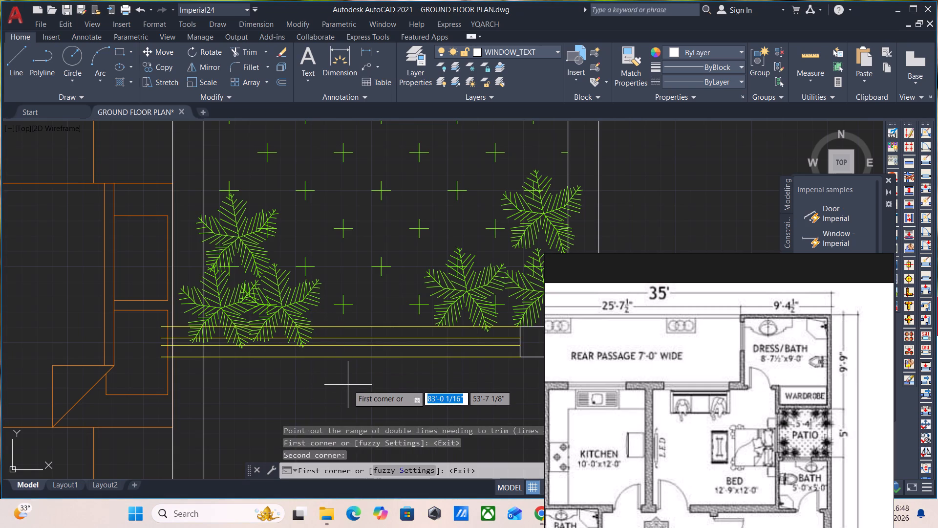
Undo the trims, the vertical line below the patio and the whole preceding run of window insertions.
{"action": "key", "text": "ctrl+z"}
{"action": "key", "text": "ctrl+z"}
{"action": "key", "text": "ctrl+z"}
{"action": "key", "text": "Escape"}
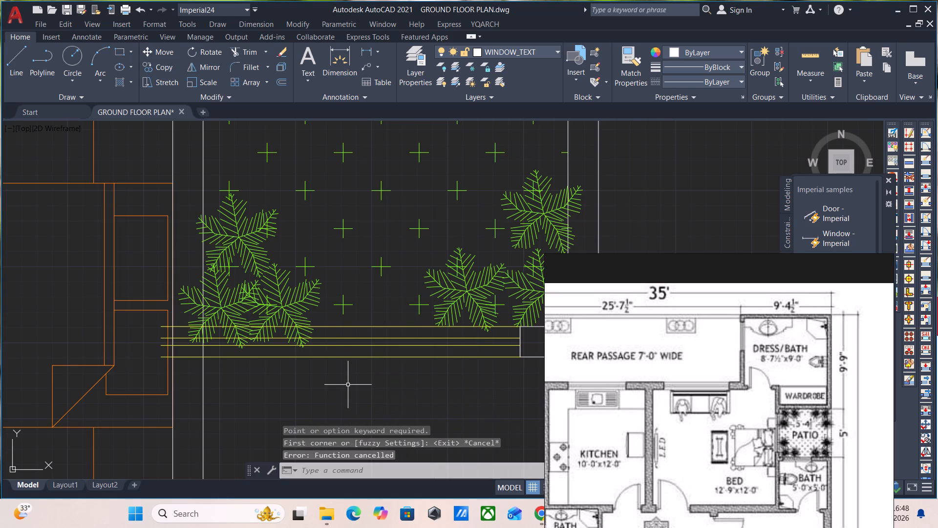
{"action": "key", "text": "ctrl+z"}
{"action": "key", "text": "ctrl+z"}
{"action": "key", "text": "Escape"}
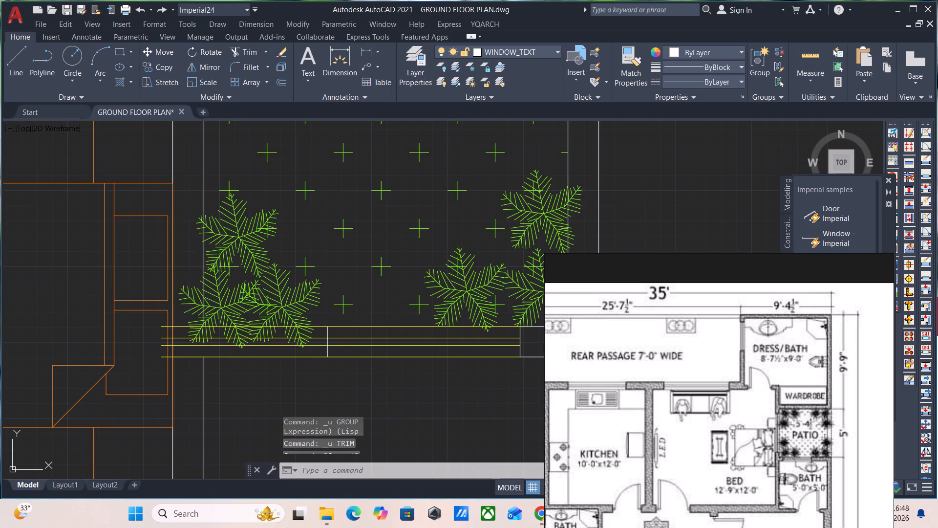
{"action": "key", "text": "Escape"}
{"action": "key", "text": "ctrl+z"}
{"action": "key", "text": "ctrl+z"}
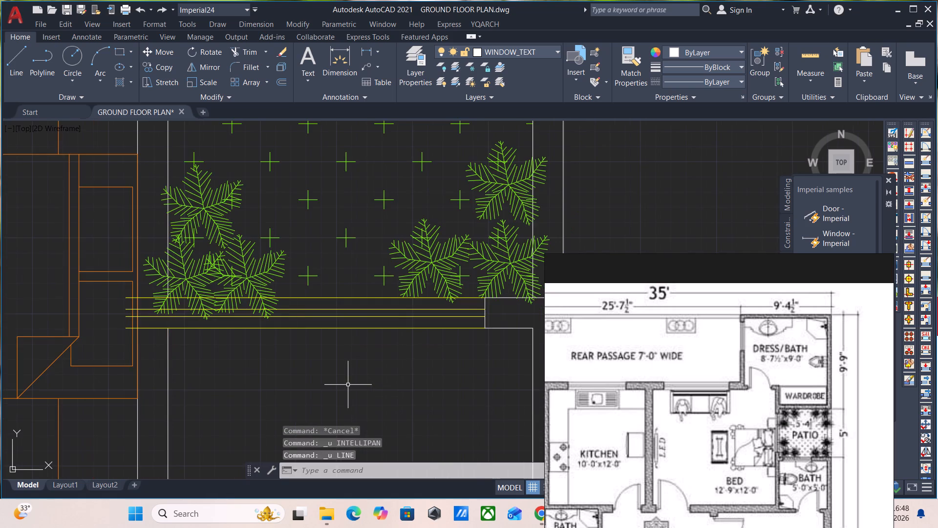
{"action": "key", "text": "ctrl+z"}
{"action": "key", "text": "ctrl+z"}
Insert windows in the side-passage outer walls of the lounge and the adjacent bedroom using the wall window tool.
{"action": "scroll", "coordinate": [376, 235], "scroll_direction": "down", "scroll_amount": 1}
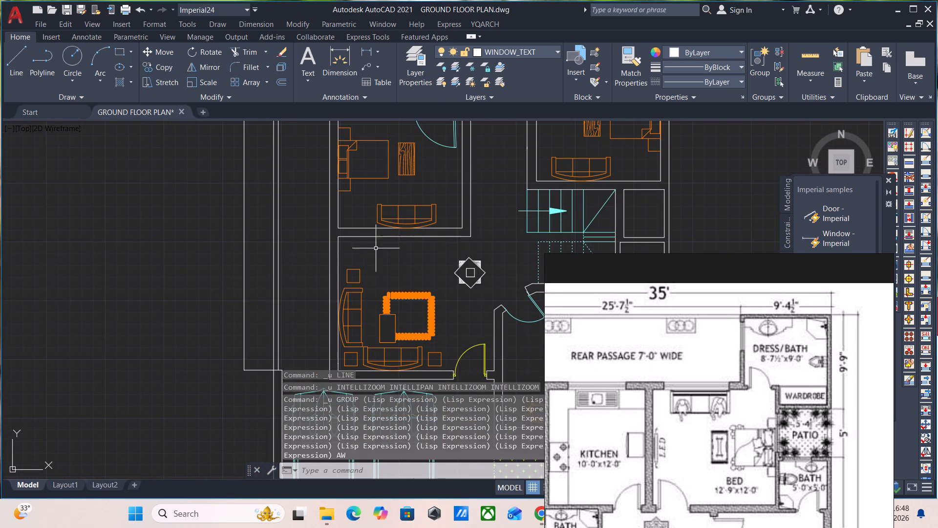
{"action": "type", "text": "AW"}
{"action": "key", "text": "Return"}
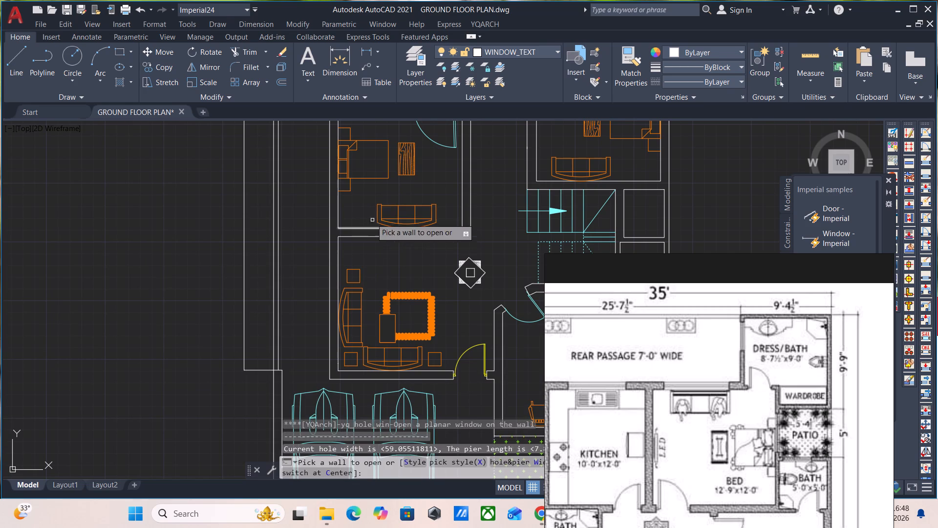
{"action": "left_click", "coordinate": [337, 294]}
{"action": "middle_click_drag", "start_coordinate": [349, 198], "coordinate": [334, 315]}
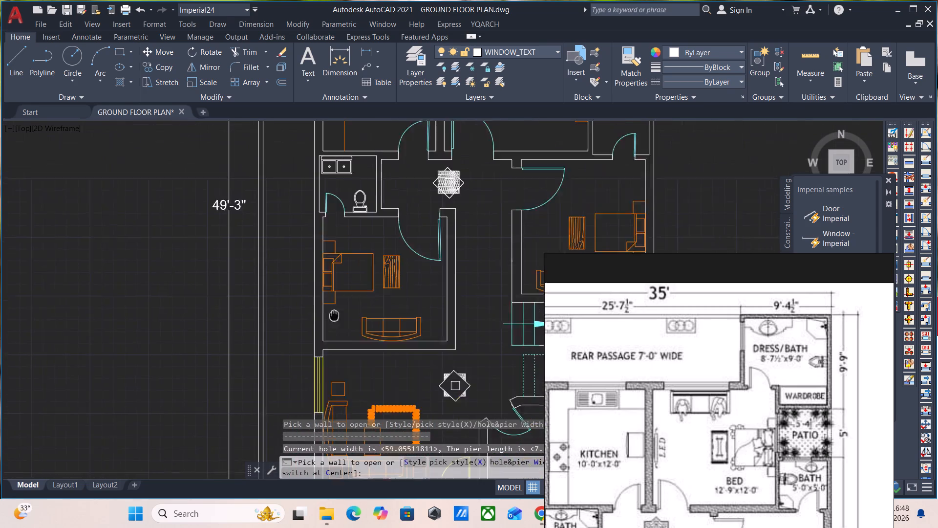
{"action": "middle_click_drag", "start_coordinate": [334, 315], "coordinate": [333, 360]}
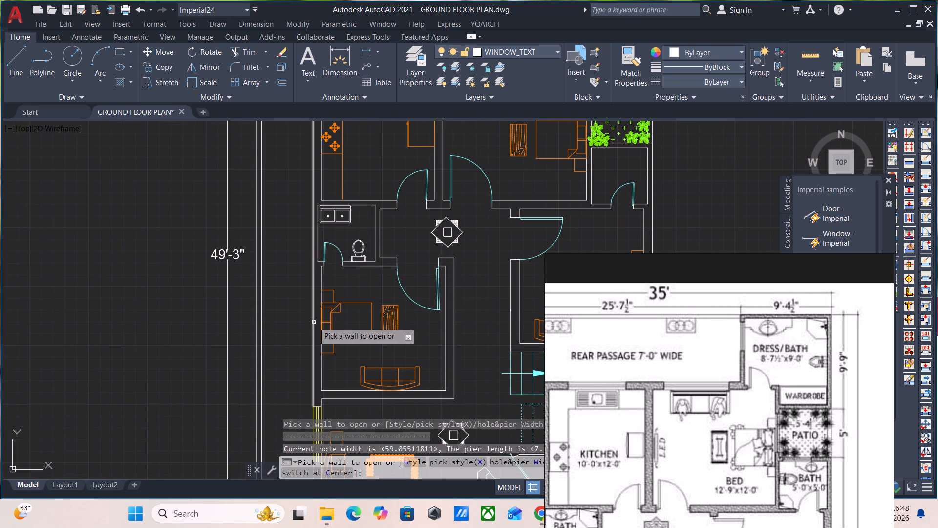
{"action": "left_click", "coordinate": [314, 322]}
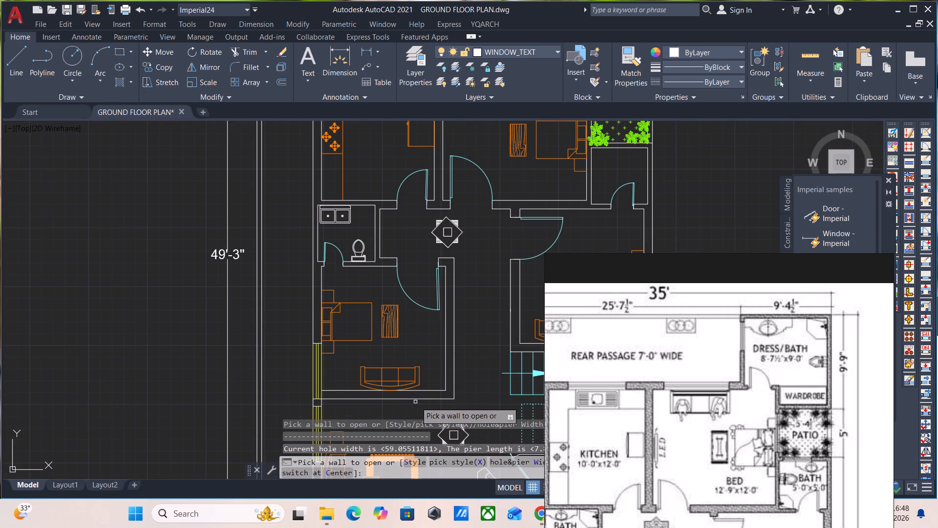
{"action": "middle_click_drag", "start_coordinate": [358, 251], "coordinate": [333, 386]}
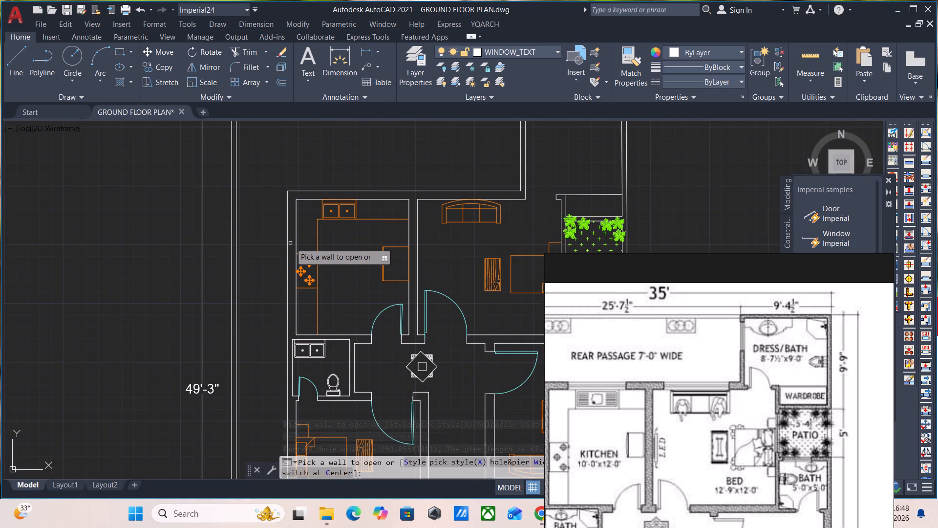
{"action": "left_click", "coordinate": [290, 243]}
Check the reference plan, then insert windows in the kitchen and rear bedroom walls facing the rear passage.
{"action": "scroll", "coordinate": [630, 365], "scroll_direction": "down", "scroll_amount": 2}
{"action": "middle_click_drag", "start_coordinate": [626, 378], "coordinate": [639, 378]}
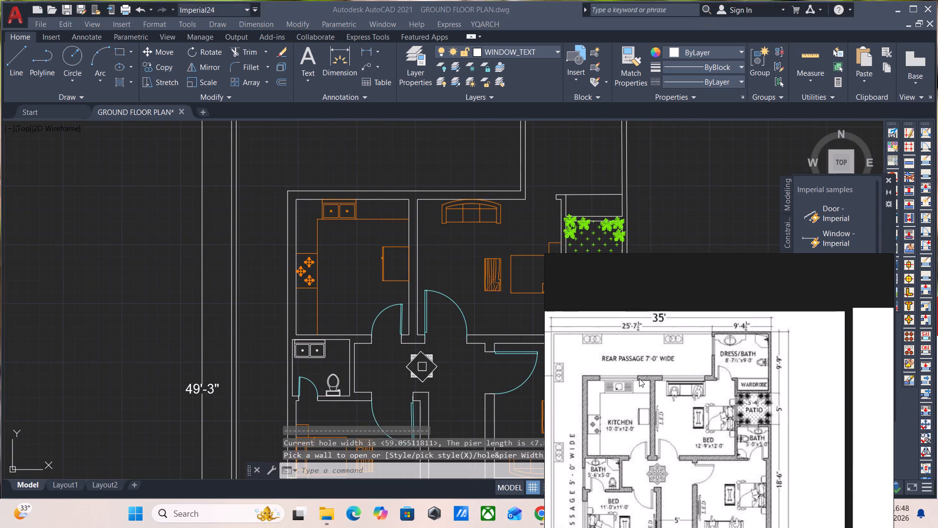
{"action": "middle_click_drag", "start_coordinate": [639, 378], "coordinate": [640, 378]}
{"action": "left_click", "coordinate": [343, 195]}
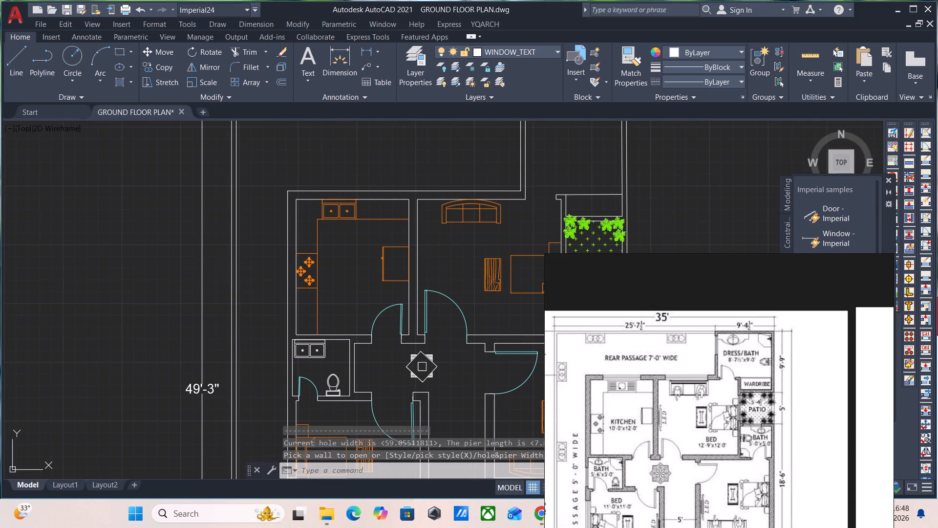
{"action": "scroll", "coordinate": [348, 323], "scroll_direction": "down", "scroll_amount": 1}
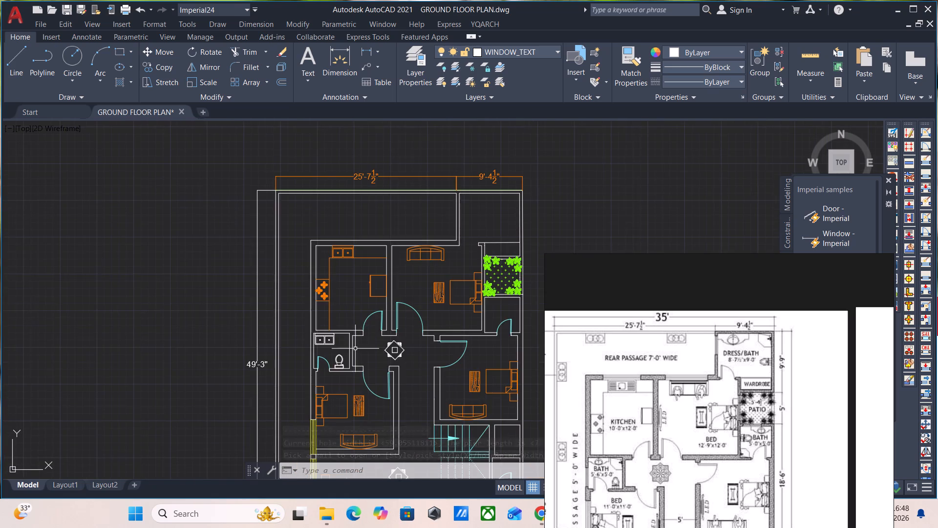
{"action": "scroll", "coordinate": [355, 349], "scroll_direction": "up", "scroll_amount": 2}
{"action": "middle_click_drag", "start_coordinate": [345, 260], "coordinate": [320, 438]}
{"action": "key", "text": "a"}
{"action": "key", "text": "w"}
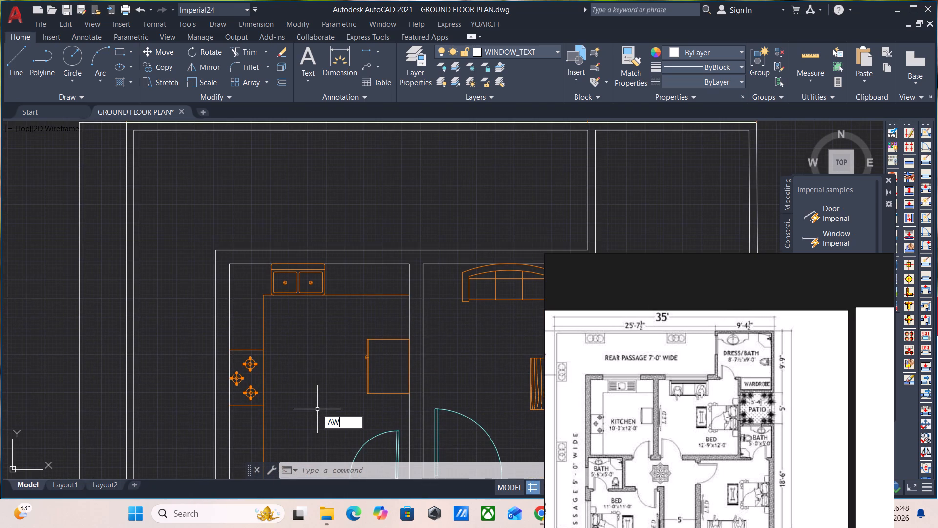
{"action": "key", "text": "Return"}
{"action": "left_click", "coordinate": [297, 250]}
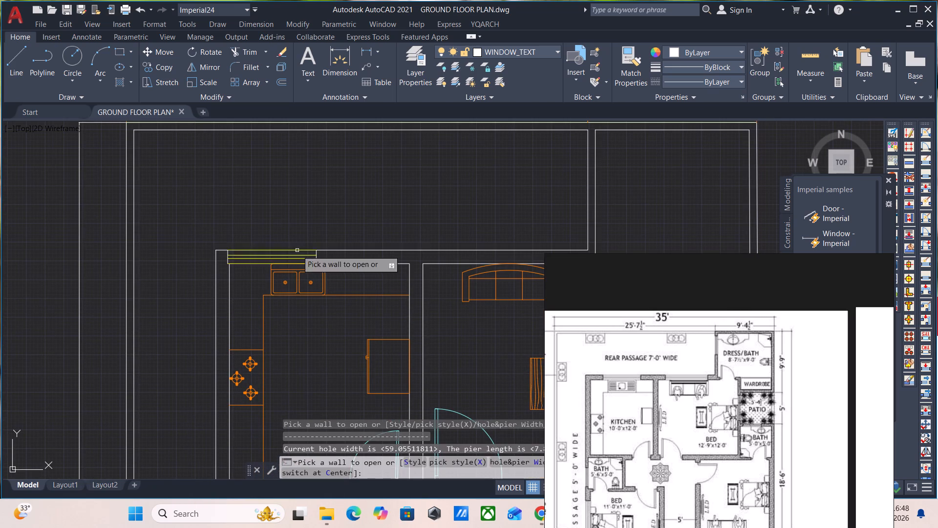
{"action": "left_click", "coordinate": [484, 251]}
Insert a window in the dress/bath wall facing the rear passage.
{"action": "middle_click_drag", "start_coordinate": [468, 299], "coordinate": [238, 377]}
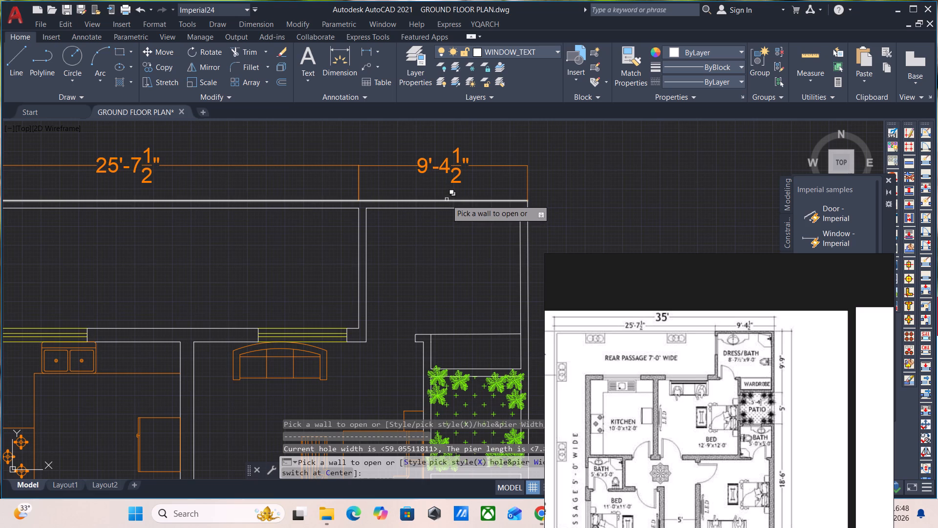
{"action": "left_click", "coordinate": [359, 231]}
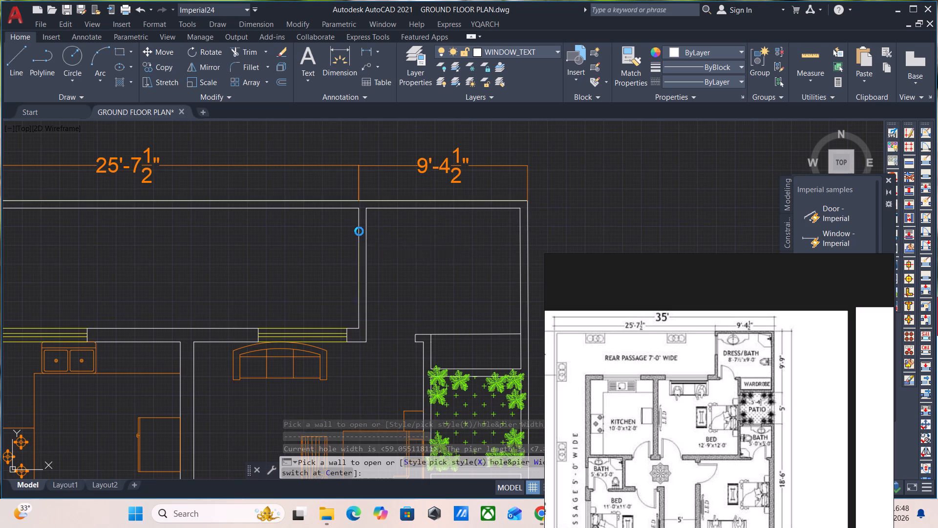
Check the reference plan's front area, and insert a window in the drawing room's front wall facing the lawn.
{"action": "scroll", "coordinate": [407, 359], "scroll_direction": "down", "scroll_amount": 3}
{"action": "middle_click_drag", "start_coordinate": [419, 374], "coordinate": [400, 200]}
{"action": "middle_click_drag", "start_coordinate": [422, 383], "coordinate": [427, 367]}
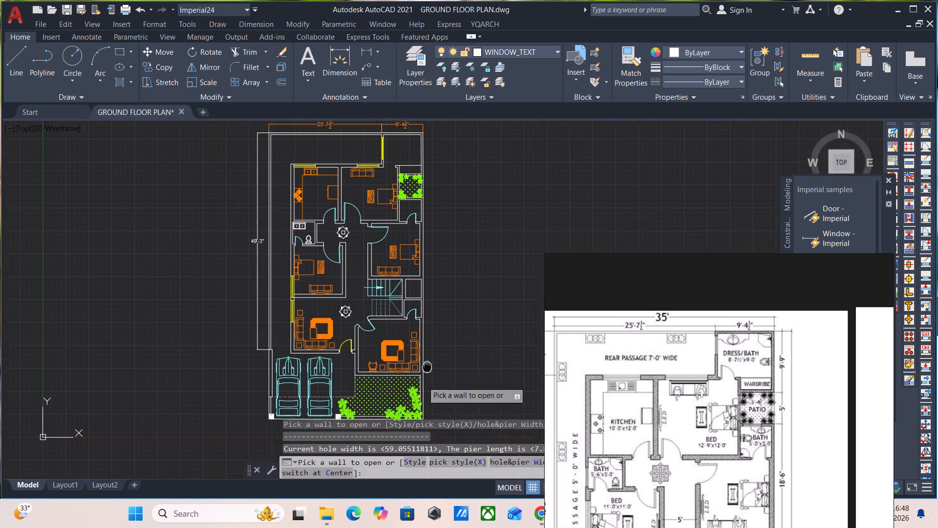
{"action": "middle_click_drag", "start_coordinate": [427, 367], "coordinate": [431, 339]}
{"action": "scroll", "coordinate": [695, 418], "scroll_direction": "down", "scroll_amount": 1}
{"action": "middle_click_drag", "start_coordinate": [735, 476], "coordinate": [755, 304]}
{"action": "scroll", "coordinate": [717, 410], "scroll_direction": "up", "scroll_amount": 1}
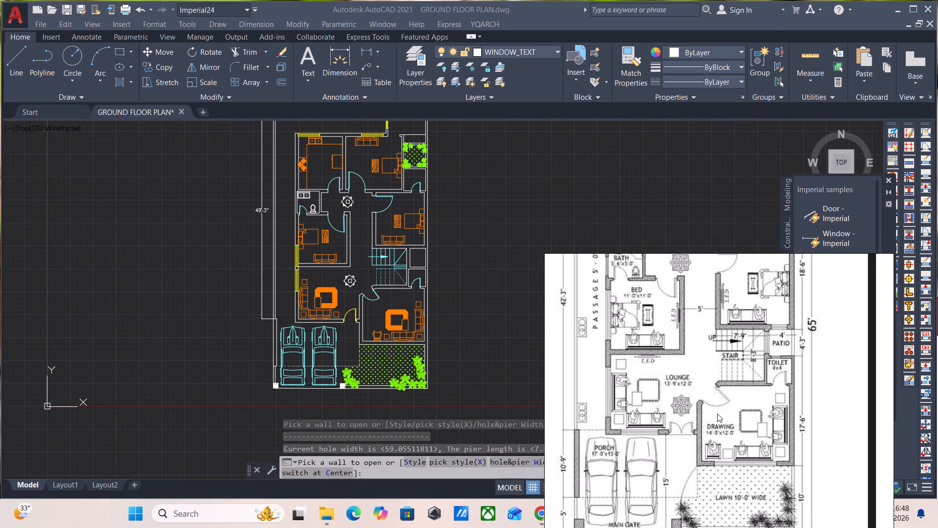
{"action": "scroll", "coordinate": [737, 453], "scroll_direction": "up", "scroll_amount": 1}
{"action": "scroll", "coordinate": [380, 332], "scroll_direction": "up", "scroll_amount": 2}
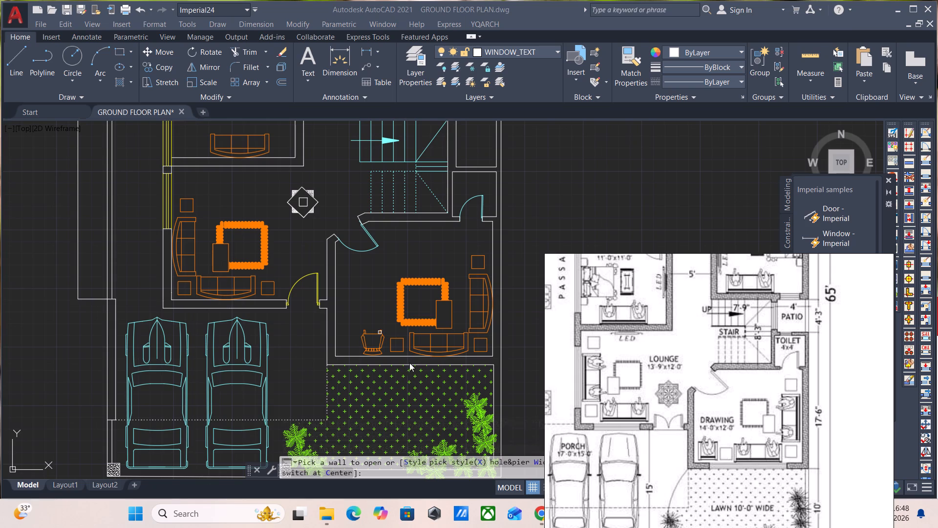
{"action": "left_click", "coordinate": [409, 358]}
{"action": "left_click", "coordinate": [410, 357]}
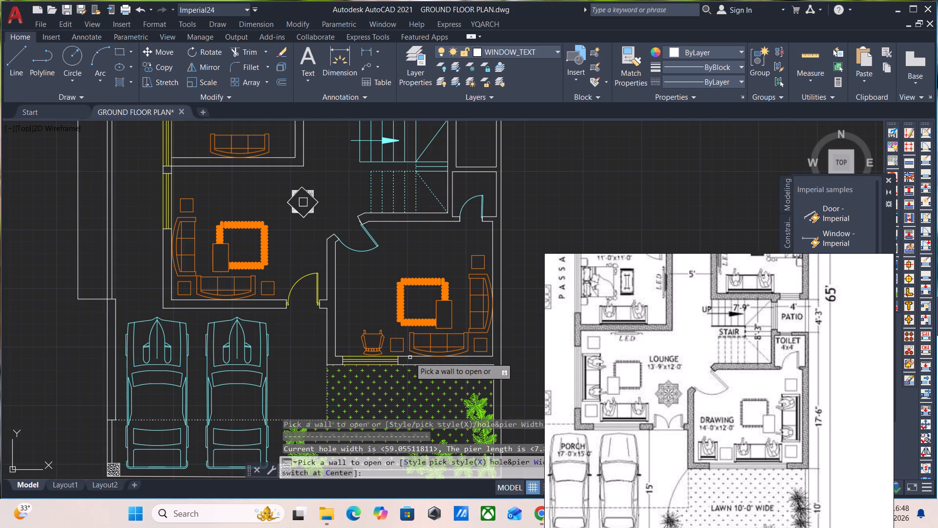
Insert a window in the wall between the stair and the small patio beside it.
{"action": "scroll", "coordinate": [467, 348], "scroll_direction": "down", "scroll_amount": 1}
{"action": "middle_click_drag", "start_coordinate": [481, 286], "coordinate": [424, 347]}
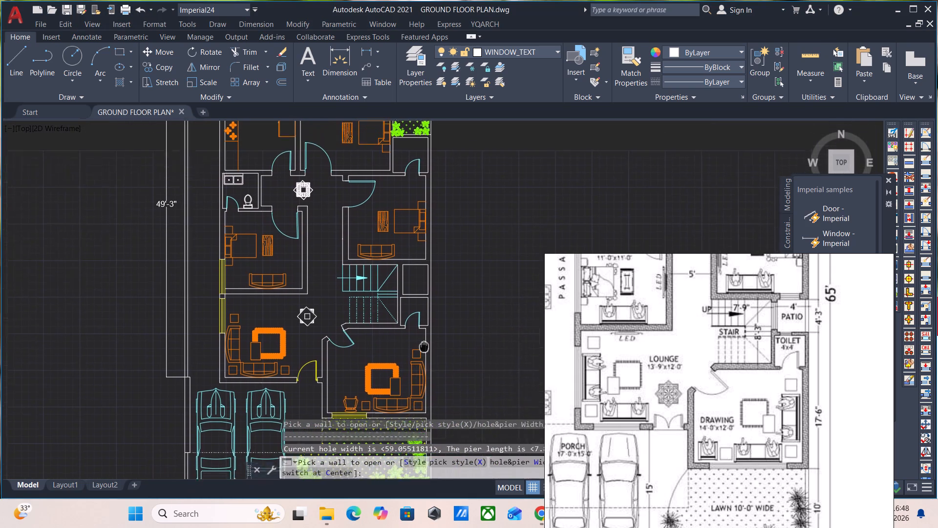
{"action": "middle_click_drag", "start_coordinate": [424, 347], "coordinate": [419, 369]}
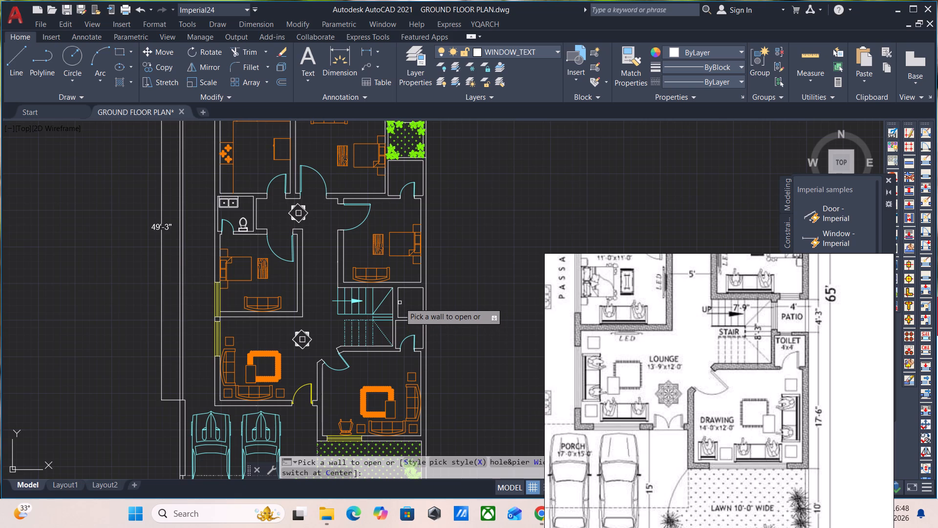
{"action": "left_click", "coordinate": [398, 302]}
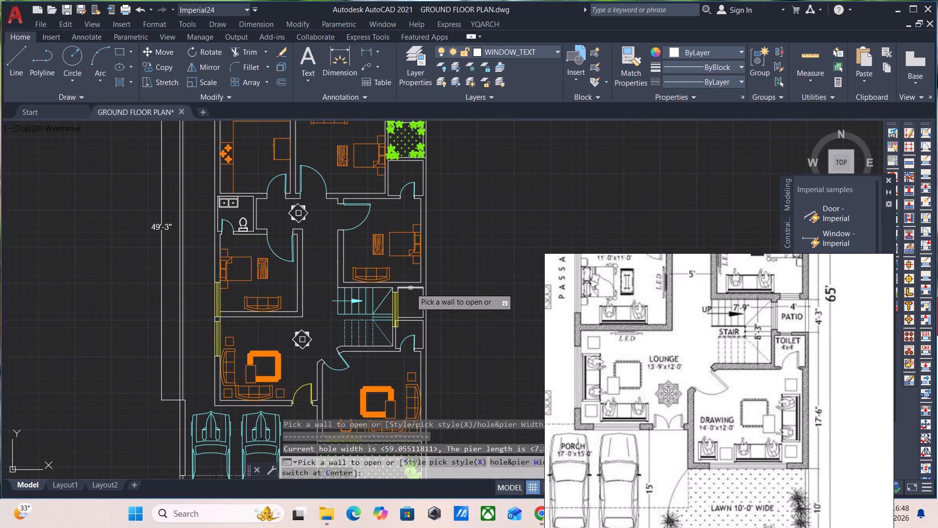
Insert a window in the wall between the stair-side patio and the bedroom above, choosing the partner wall line manually.
{"action": "left_click", "coordinate": [410, 288]}
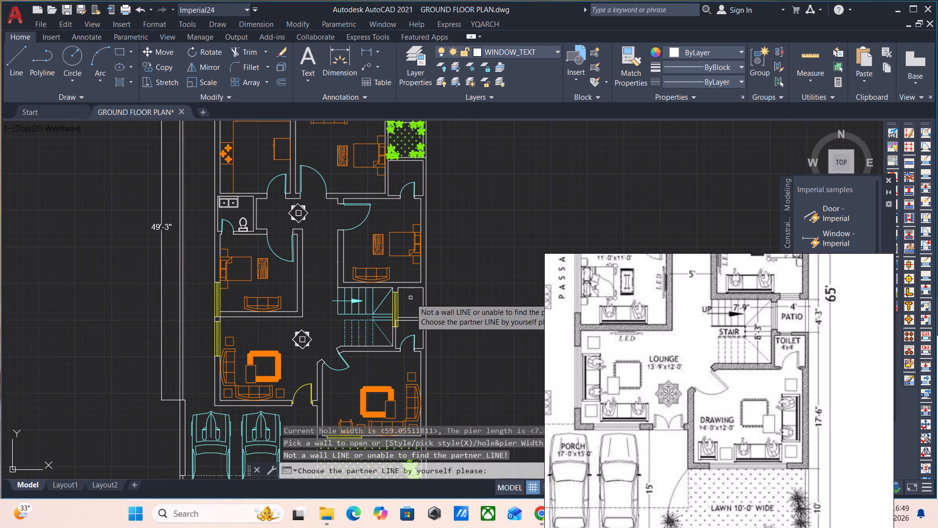
{"action": "left_click", "coordinate": [410, 287]}
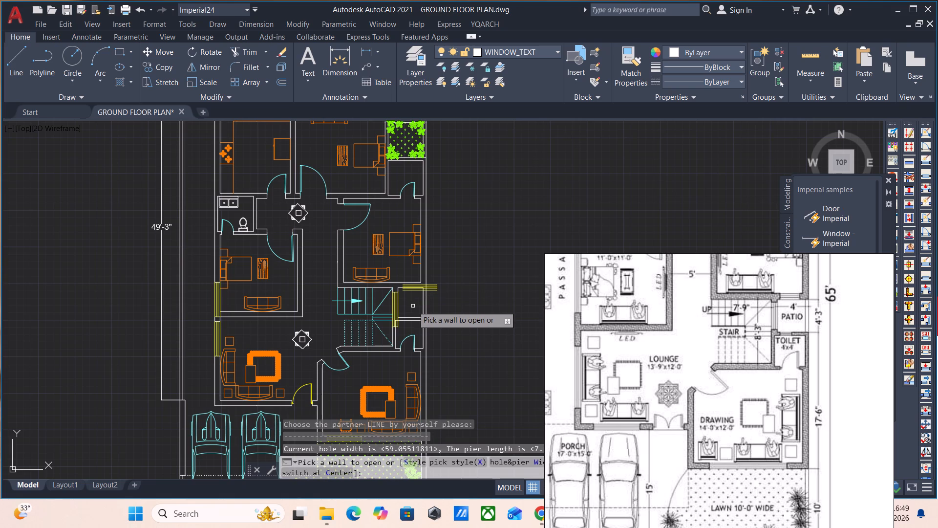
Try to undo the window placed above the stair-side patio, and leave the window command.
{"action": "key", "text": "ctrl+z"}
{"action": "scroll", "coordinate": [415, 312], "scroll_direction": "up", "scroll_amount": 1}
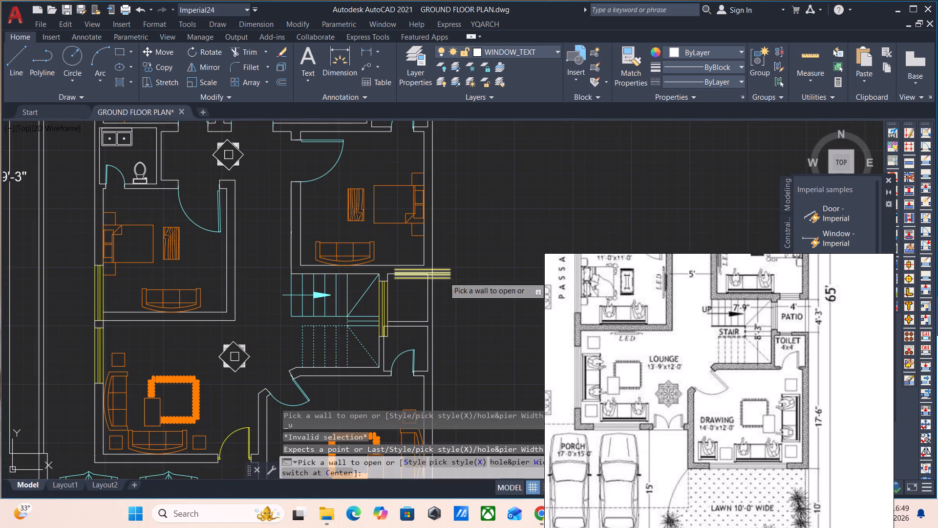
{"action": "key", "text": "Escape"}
Leave the window command and delete the misplaced window above the stair-side patio.
{"action": "scroll", "coordinate": [460, 305], "scroll_direction": "up", "scroll_amount": 1}
{"action": "left_click_drag", "start_coordinate": [462, 304], "coordinate": [461, 299]}
{"action": "left_click", "coordinate": [438, 218]}
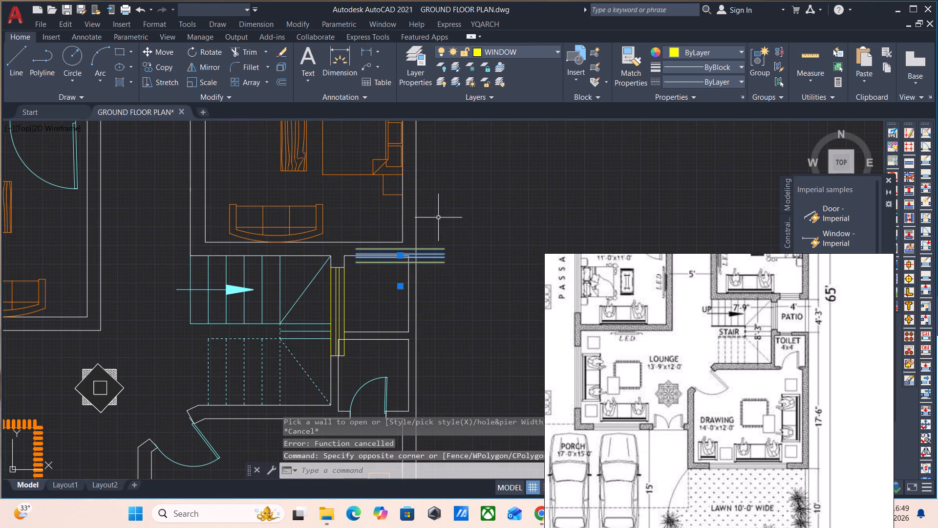
{"action": "key", "text": "Delete"}
{"action": "scroll", "coordinate": [416, 251], "scroll_direction": "down", "scroll_amount": 1}
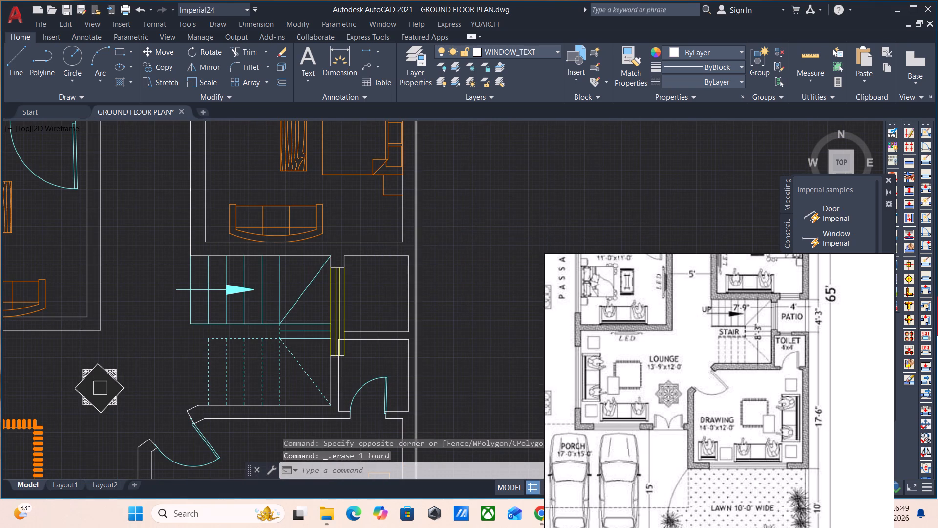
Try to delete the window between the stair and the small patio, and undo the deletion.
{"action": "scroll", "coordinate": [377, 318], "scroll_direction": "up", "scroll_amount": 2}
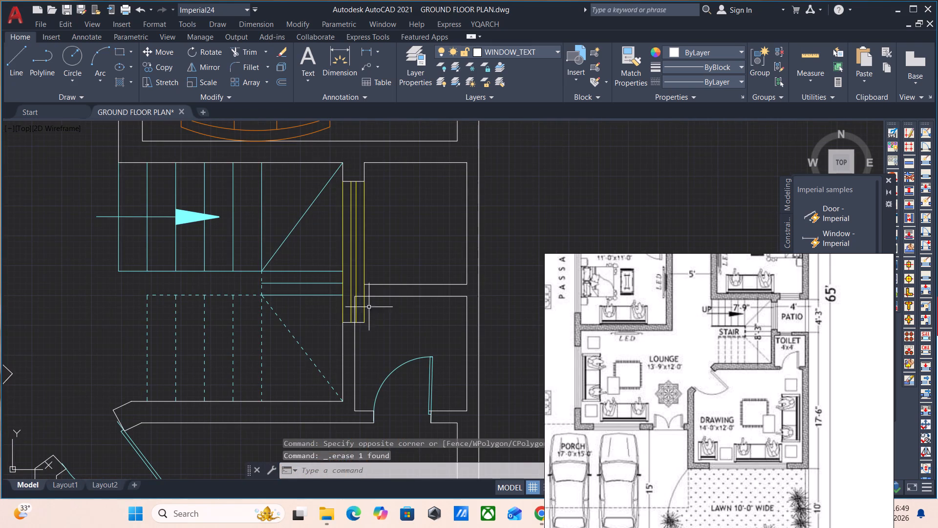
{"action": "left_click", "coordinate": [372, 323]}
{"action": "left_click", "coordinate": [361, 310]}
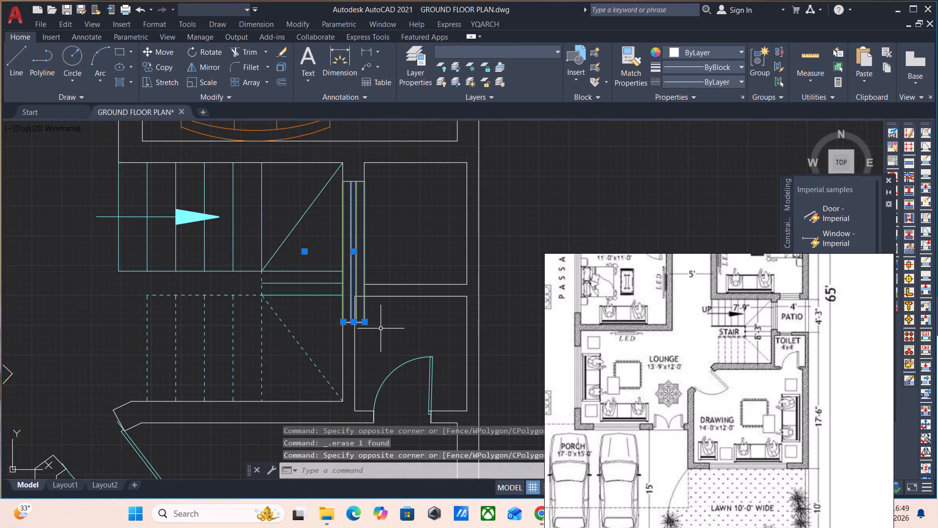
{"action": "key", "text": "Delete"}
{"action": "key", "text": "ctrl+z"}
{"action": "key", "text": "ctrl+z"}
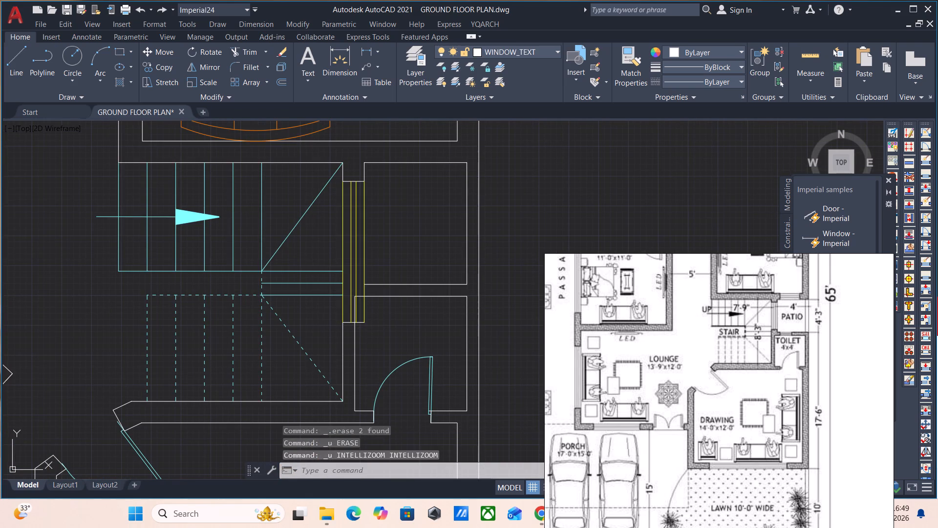
Delete the window between the stair and the small patio, along with the leftover end line below its opening.
{"action": "left_click", "coordinate": [367, 314]}
{"action": "left_click", "coordinate": [328, 293]}
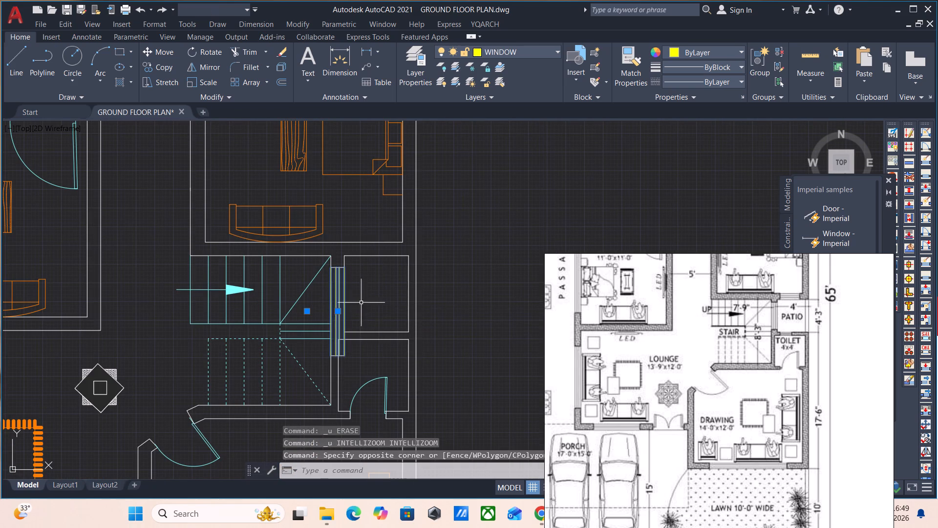
{"action": "key", "text": "Delete"}
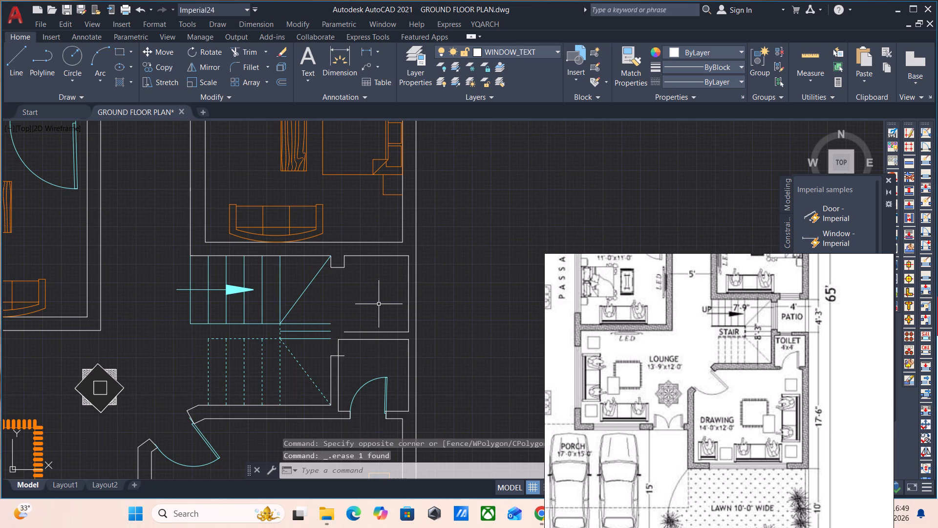
{"action": "scroll", "coordinate": [355, 352], "scroll_direction": "up", "scroll_amount": 1}
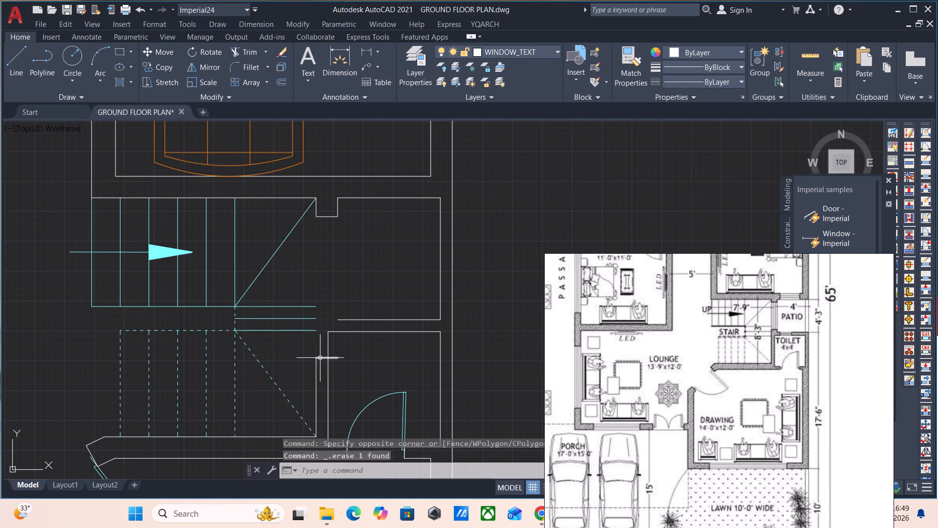
{"action": "left_click", "coordinate": [320, 358]}
{"action": "key", "text": "Delete"}
{"action": "key", "text": "Delete"}
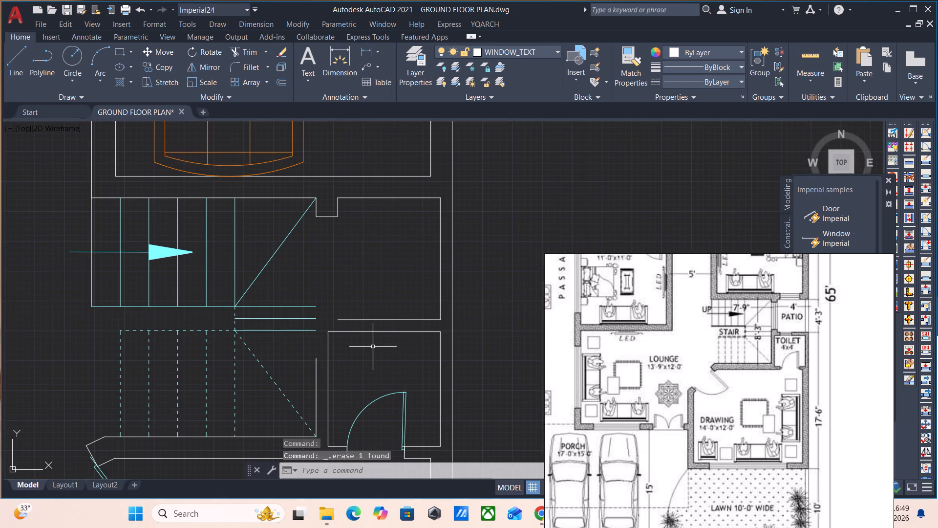
Draw connected lines extending the stair-side wall up to the upper flight's lower edge, across the wall, and down to the patio corner.
{"action": "key", "text": "l"}
{"action": "key", "text": "Return"}
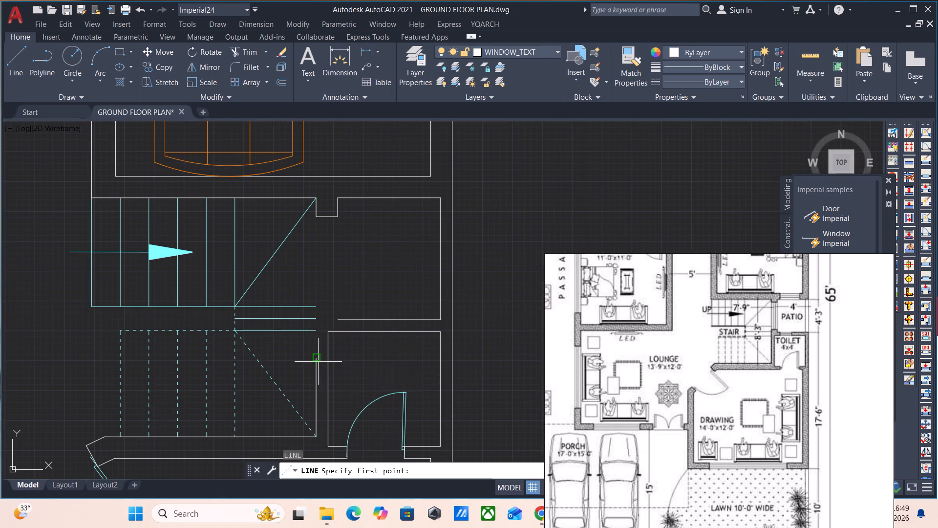
{"action": "left_click", "coordinate": [318, 362]}
{"action": "left_click", "coordinate": [315, 307]}
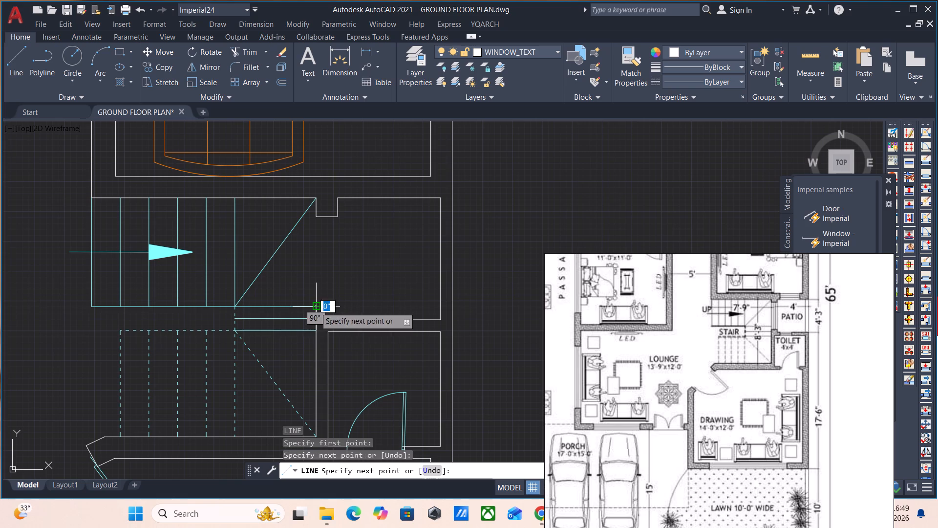
{"action": "scroll", "coordinate": [341, 309], "scroll_direction": "up", "scroll_amount": 1}
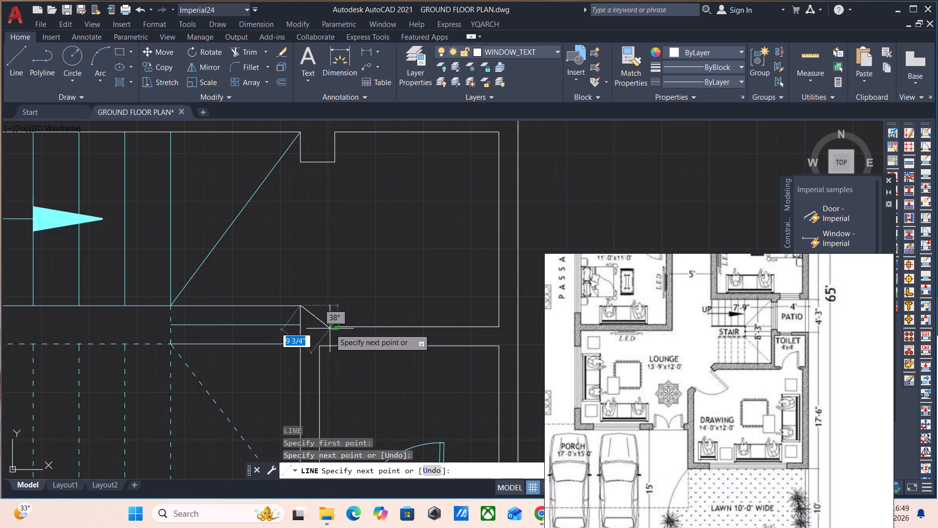
{"action": "left_click", "coordinate": [335, 305]}
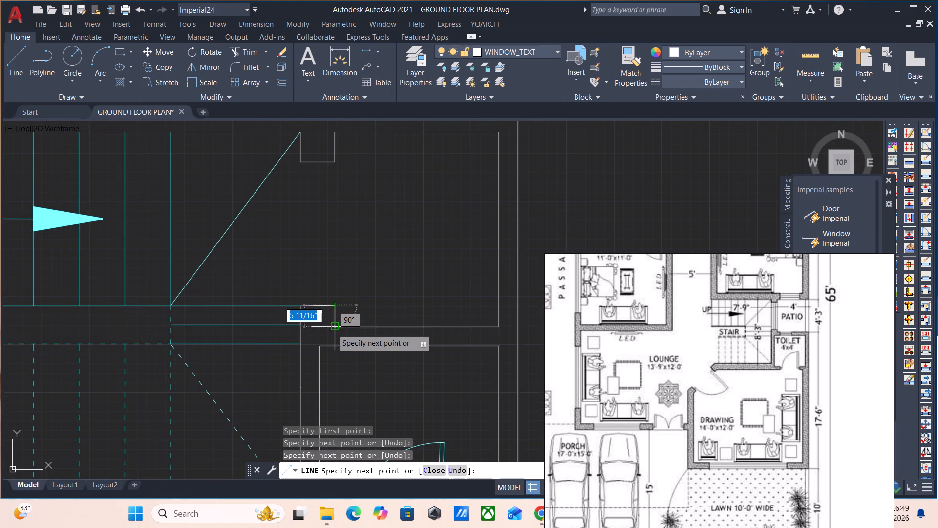
{"action": "left_click", "coordinate": [332, 329]}
{"action": "key", "text": "Escape"}
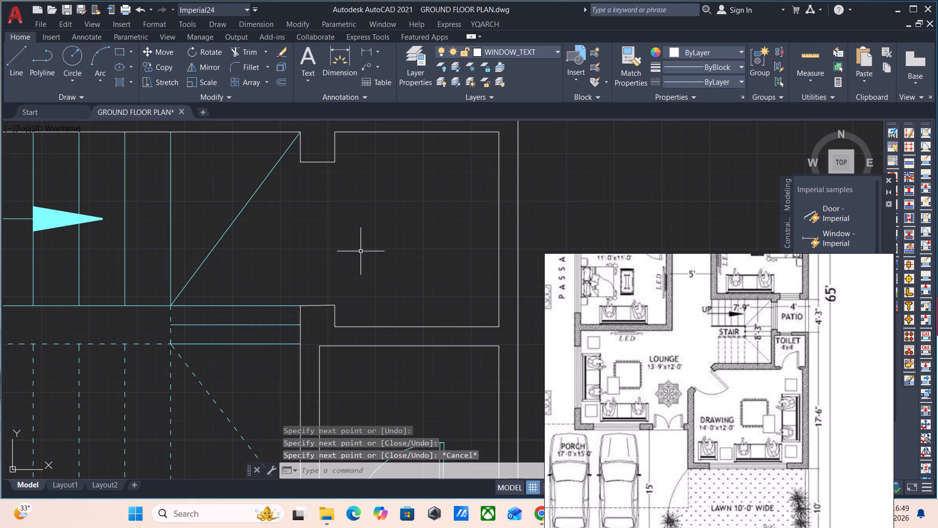
Draw three lines spanning the opening between stair and patio, one along each wall face and one down the middle.
{"action": "key", "text": "l"}
{"action": "key", "text": "Return"}
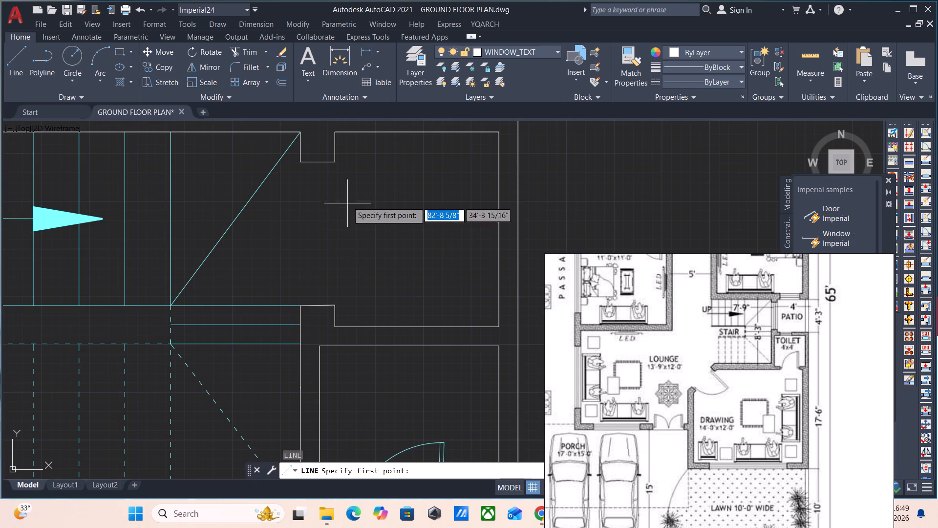
{"action": "left_click", "coordinate": [298, 162]}
{"action": "left_click", "coordinate": [297, 305]}
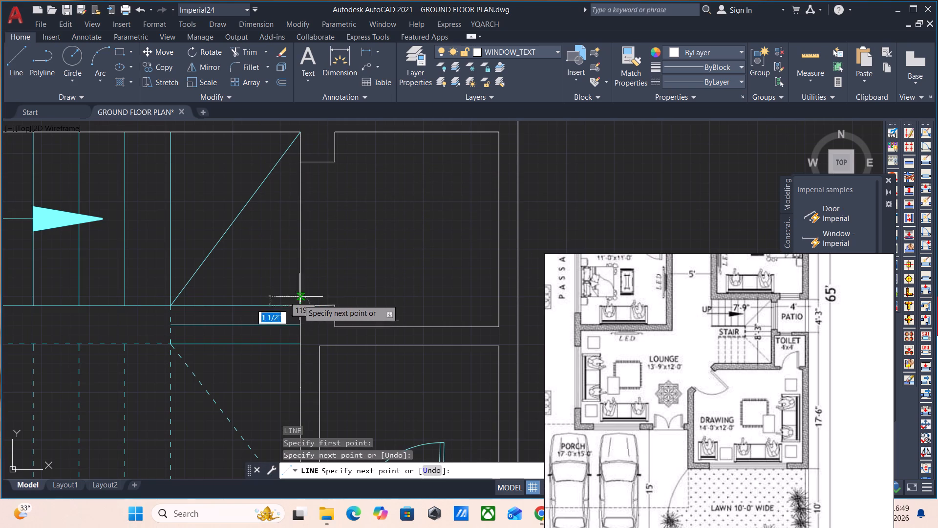
{"action": "key", "text": "space"}
{"action": "key", "text": "space"}
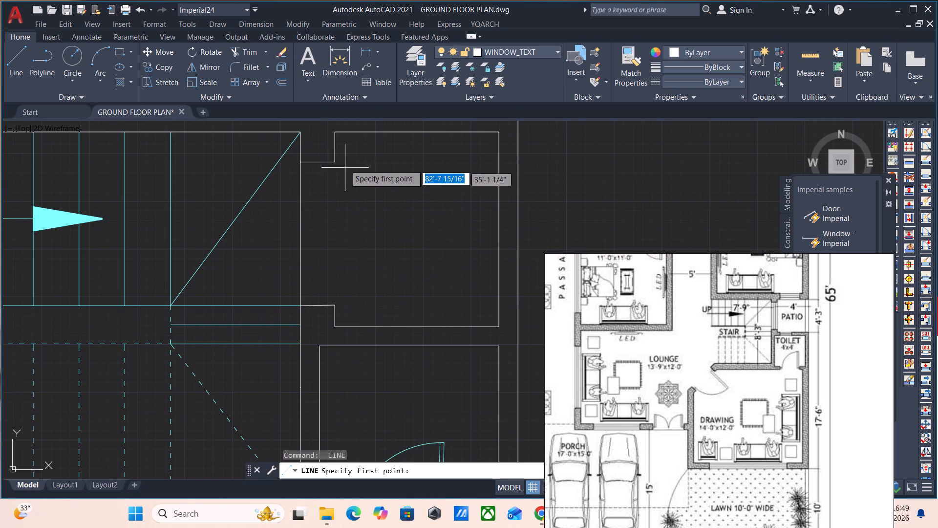
{"action": "left_click", "coordinate": [334, 161]}
{"action": "left_click", "coordinate": [331, 306]}
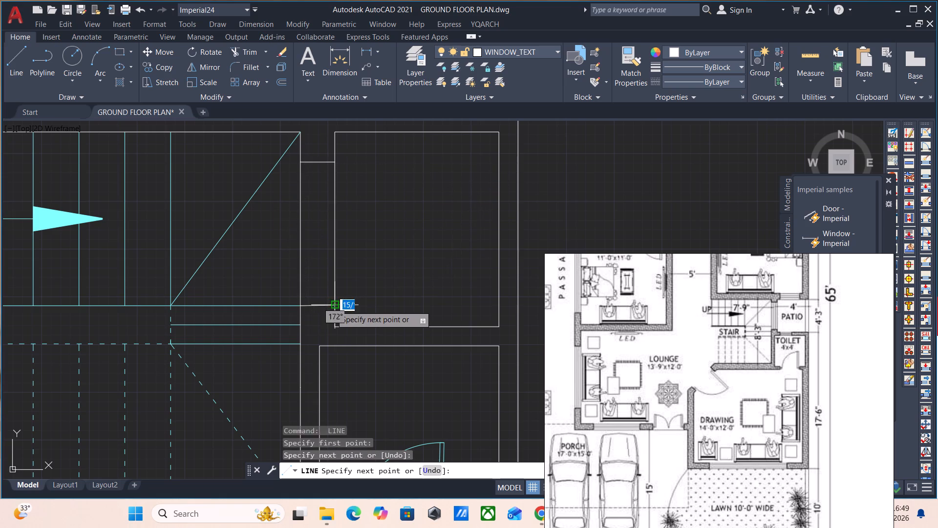
{"action": "key", "text": "space"}
{"action": "key", "text": "space"}
{"action": "left_click", "coordinate": [315, 163]}
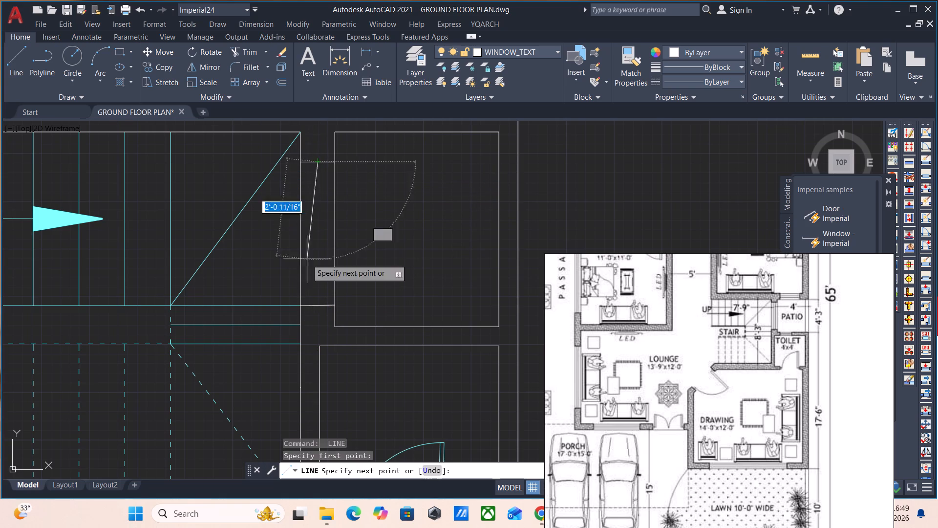
{"action": "left_click", "coordinate": [316, 302]}
{"action": "key", "text": "space"}
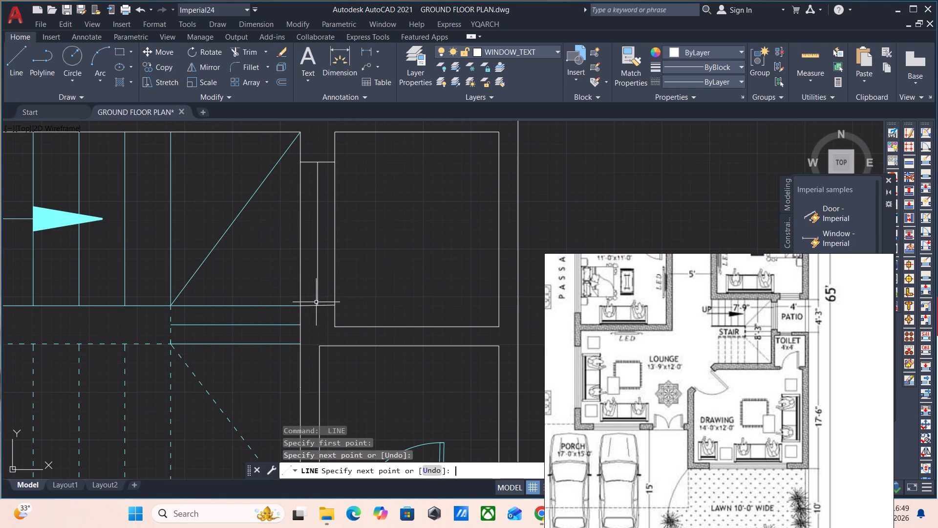
Offset the opening's middle line by 2 inches to both sides to form the window panes.
{"action": "scroll", "coordinate": [384, 248], "scroll_direction": "down", "scroll_amount": 2}
{"action": "middle_click_drag", "start_coordinate": [424, 324], "coordinate": [341, 303]}
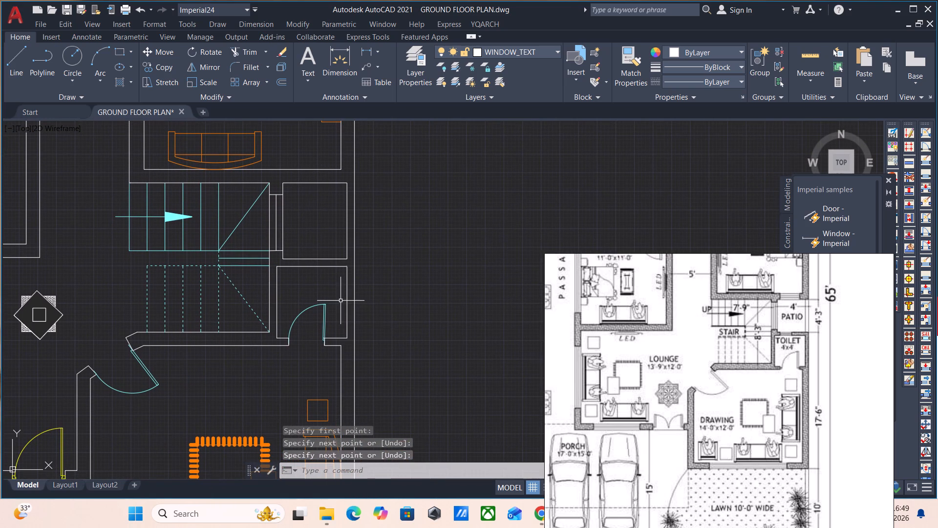
{"action": "scroll", "coordinate": [280, 207], "scroll_direction": "up", "scroll_amount": 2}
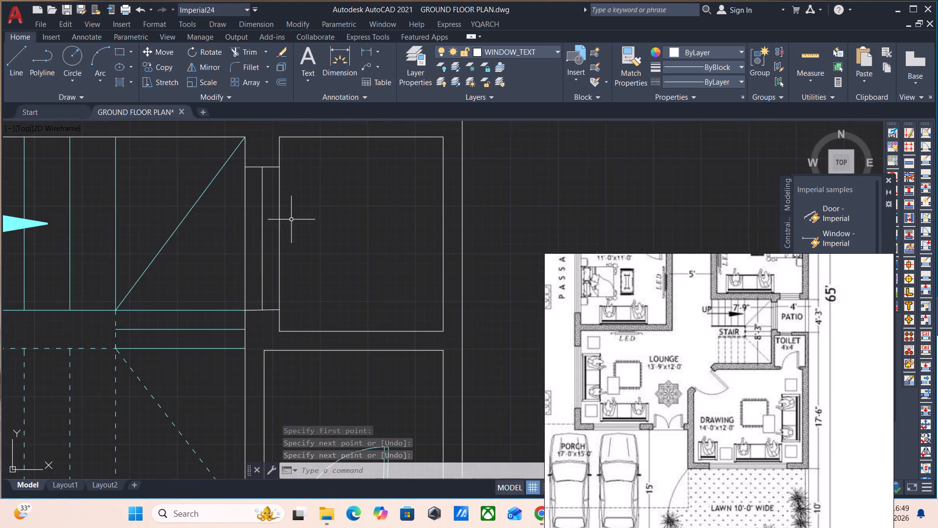
{"action": "left_click", "coordinate": [263, 227]}
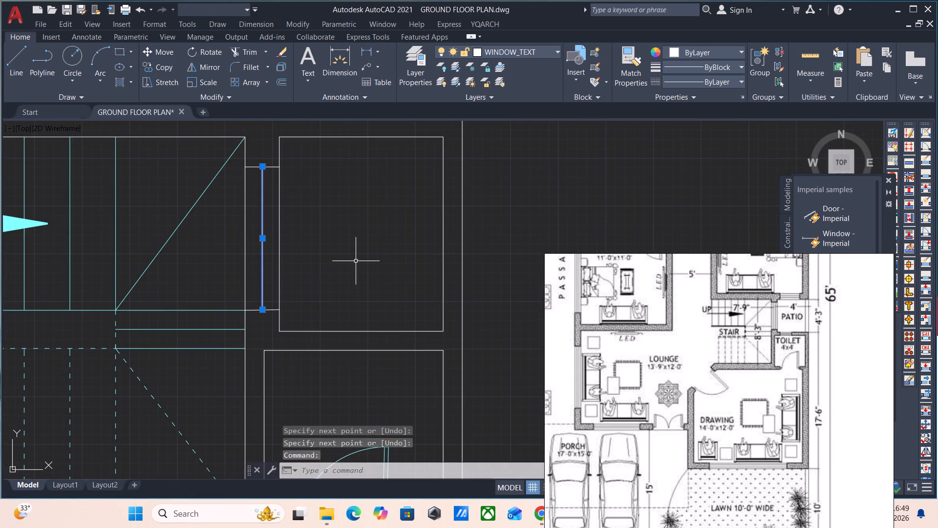
{"action": "key", "text": "o"}
{"action": "key", "text": "f"}
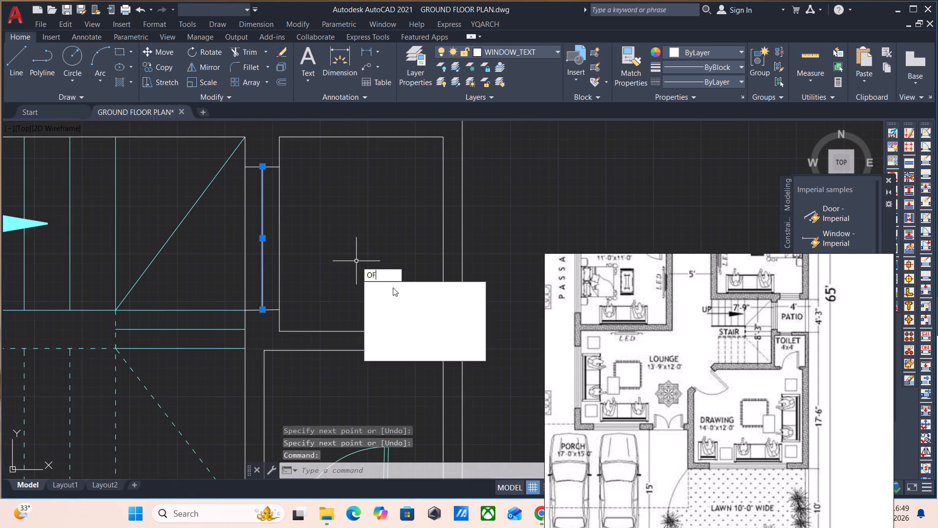
{"action": "left_click", "coordinate": [393, 287]}
{"action": "key", "text": "2"}
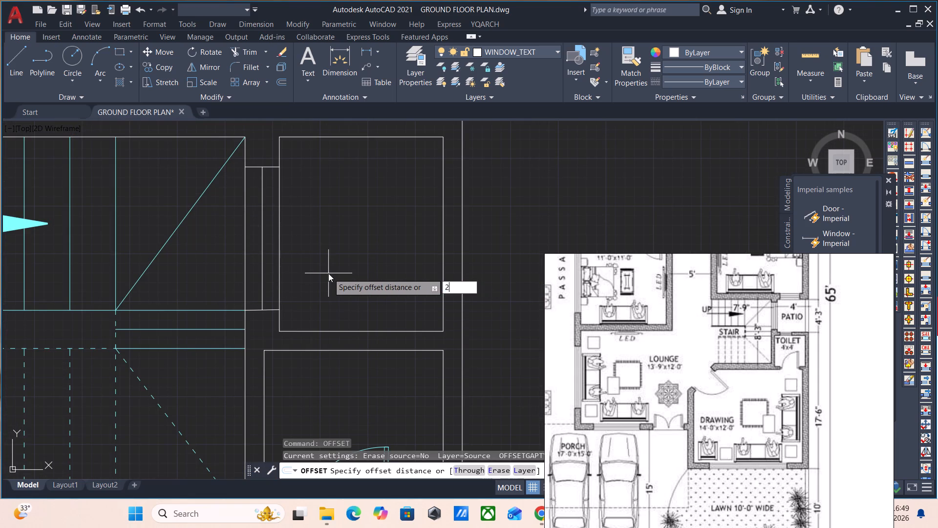
{"action": "key", "text": "Return"}
{"action": "left_click", "coordinate": [269, 253]}
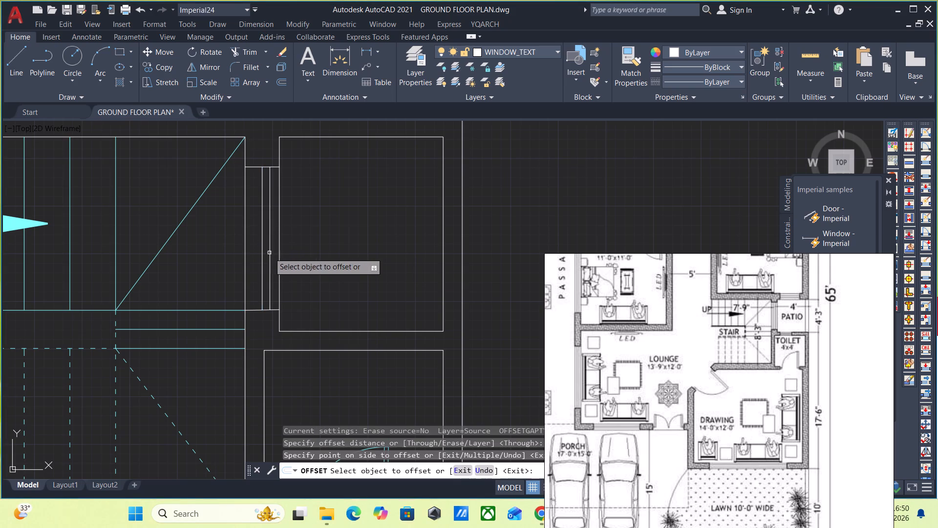
{"action": "left_click", "coordinate": [261, 250]}
{"action": "left_click", "coordinate": [254, 247]}
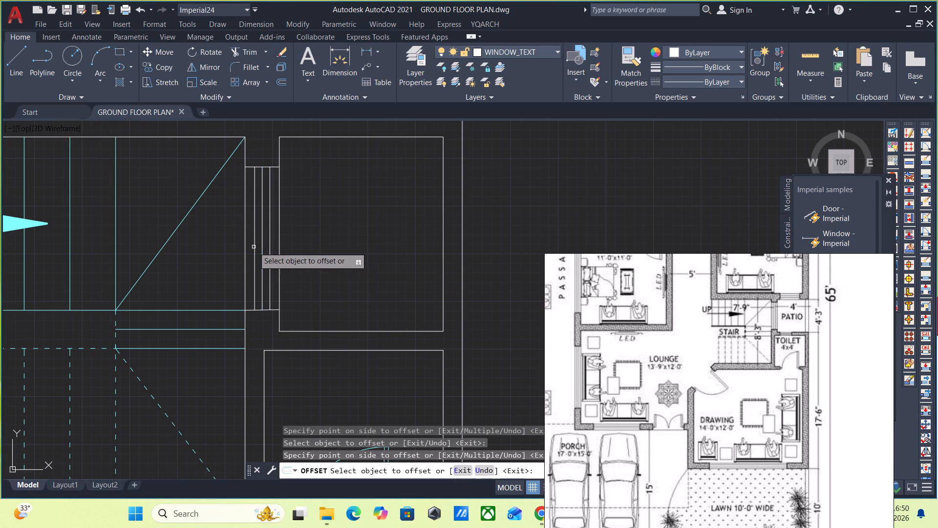
{"action": "key", "text": "Escape"}
Delete the original middle line of the stair-side patio window.
{"action": "left_click", "coordinate": [262, 248]}
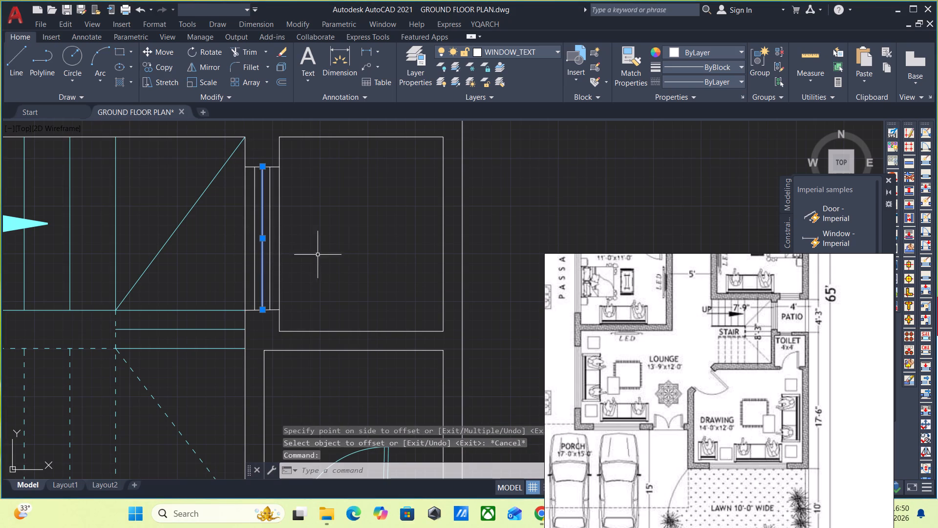
{"action": "key", "text": "Delete"}
Examine the reference plan's rear area around the dress/bath, wardrobe and patio, and bring the matching part of the drawing into view.
{"action": "scroll", "coordinate": [354, 269], "scroll_direction": "down", "scroll_amount": 2}
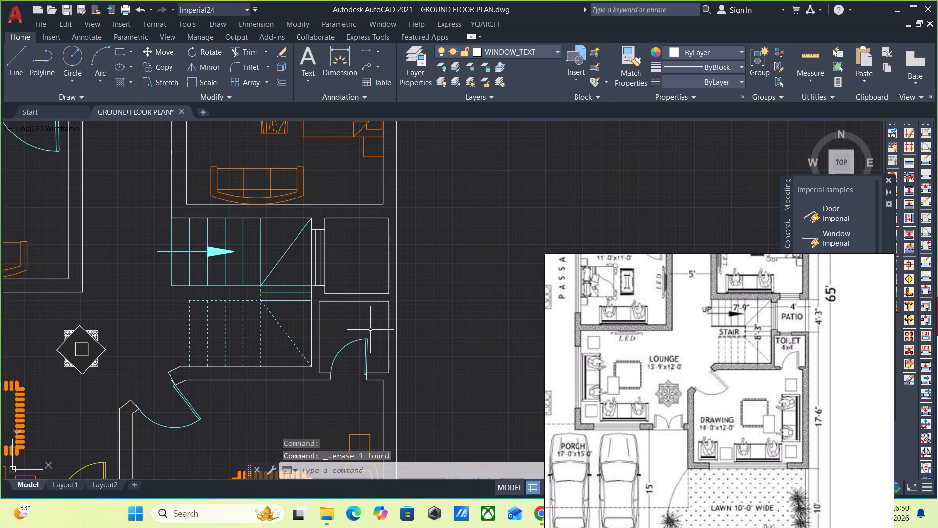
{"action": "middle_click_drag", "start_coordinate": [387, 362], "coordinate": [382, 260]}
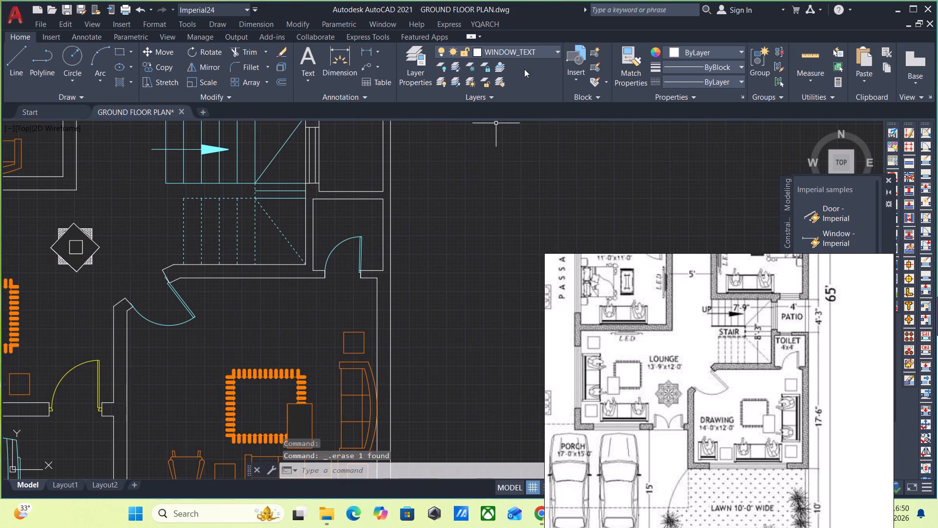
{"action": "scroll", "coordinate": [788, 361], "scroll_direction": "down", "scroll_amount": 1}
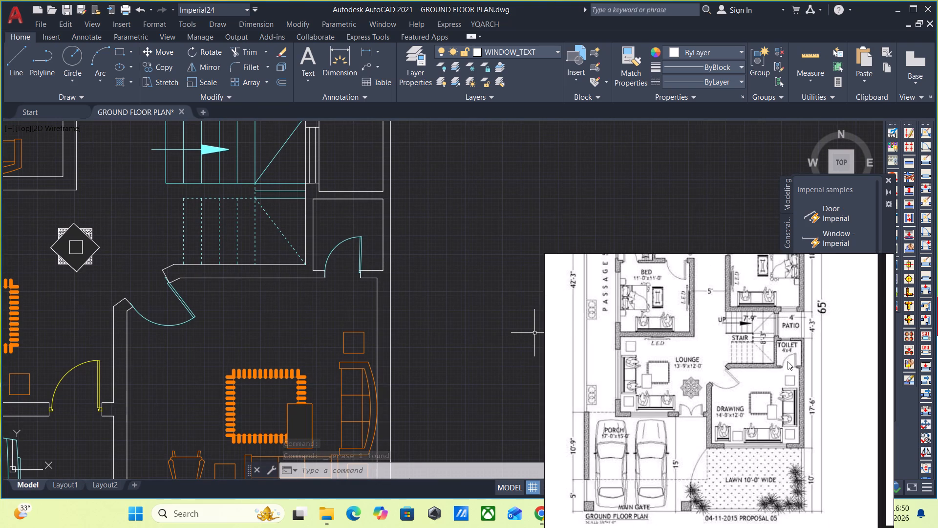
{"action": "middle_click_drag", "start_coordinate": [768, 321], "coordinate": [756, 524]}
{"action": "scroll", "coordinate": [761, 344], "scroll_direction": "up", "scroll_amount": 2}
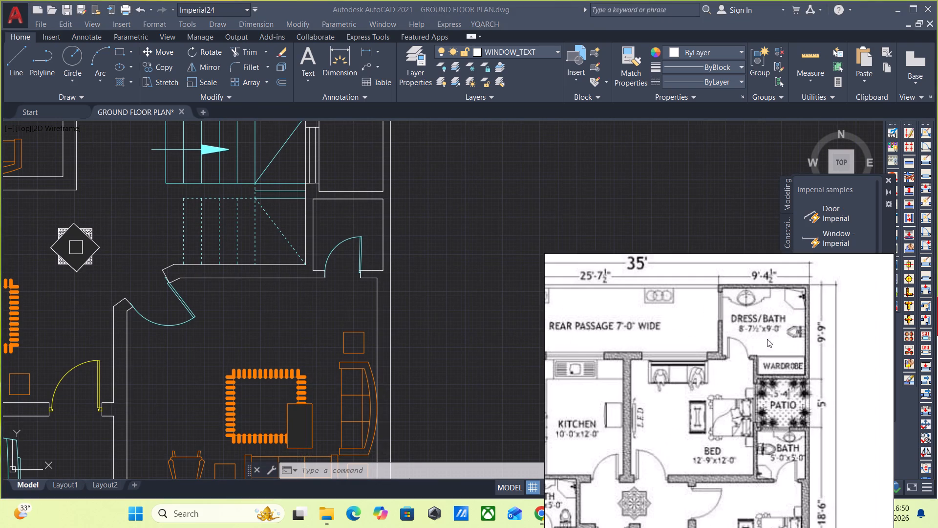
{"action": "scroll", "coordinate": [771, 336], "scroll_direction": "up", "scroll_amount": 2}
{"action": "scroll", "coordinate": [315, 269], "scroll_direction": "down", "scroll_amount": 2}
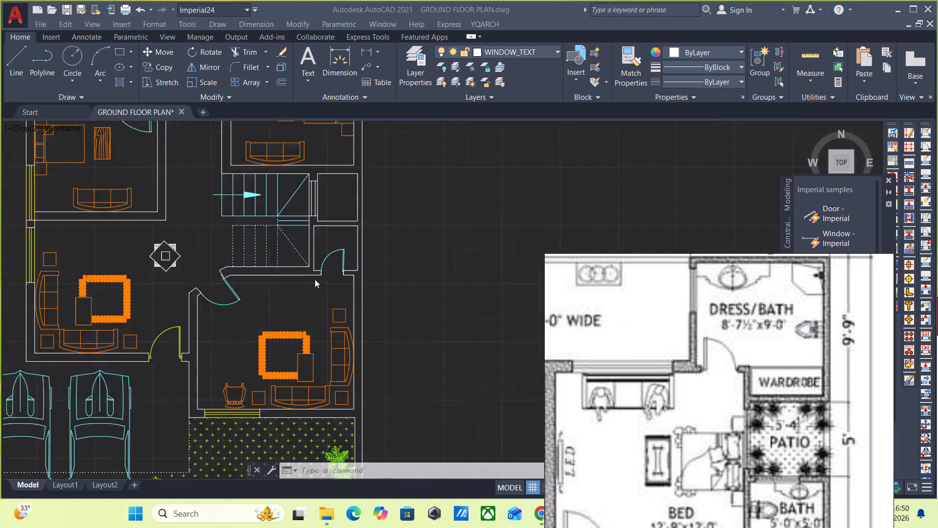
{"action": "scroll", "coordinate": [315, 279], "scroll_direction": "down", "scroll_amount": 1}
{"action": "scroll", "coordinate": [278, 228], "scroll_direction": "up", "scroll_amount": 2}
{"action": "middle_click_drag", "start_coordinate": [199, 203], "coordinate": [187, 380]}
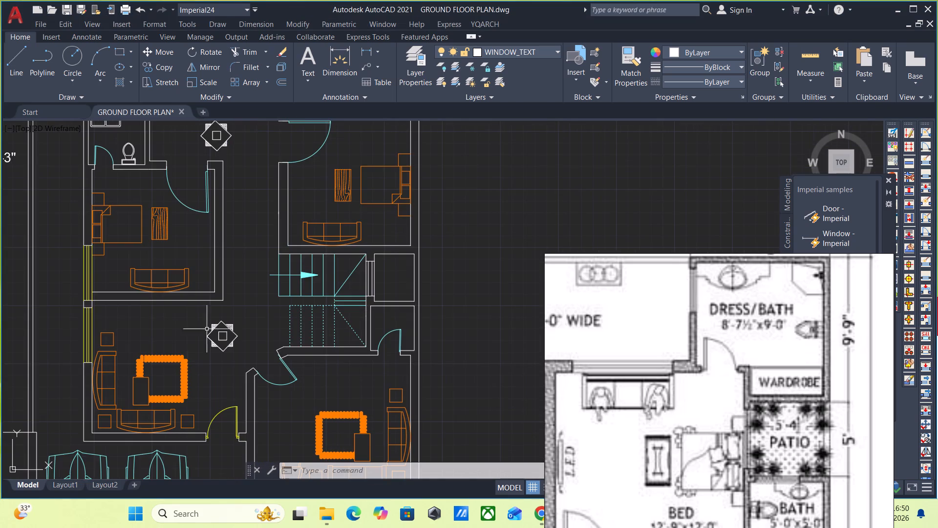
{"action": "middle_click_drag", "start_coordinate": [240, 237], "coordinate": [222, 460]}
Copy the sink and toilet from the bath below the kitchen into the empty dress/bath room.
{"action": "left_click", "coordinate": [95, 348]}
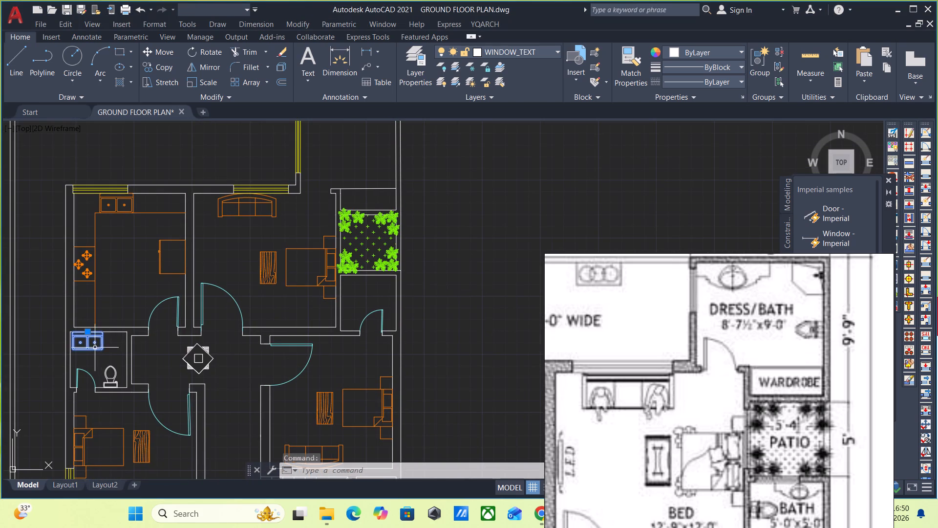
{"action": "left_click", "coordinate": [108, 377]}
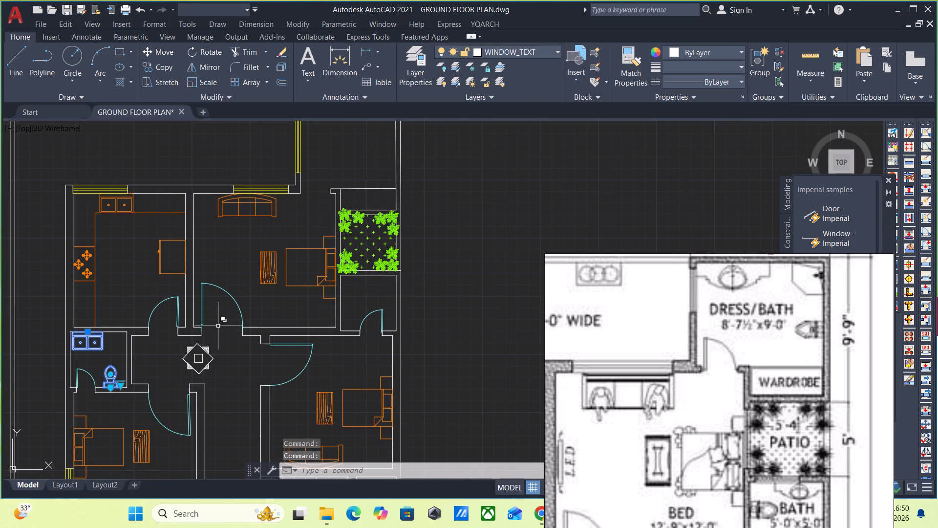
{"action": "type", "text": "CO"}
{"action": "key", "text": "Return"}
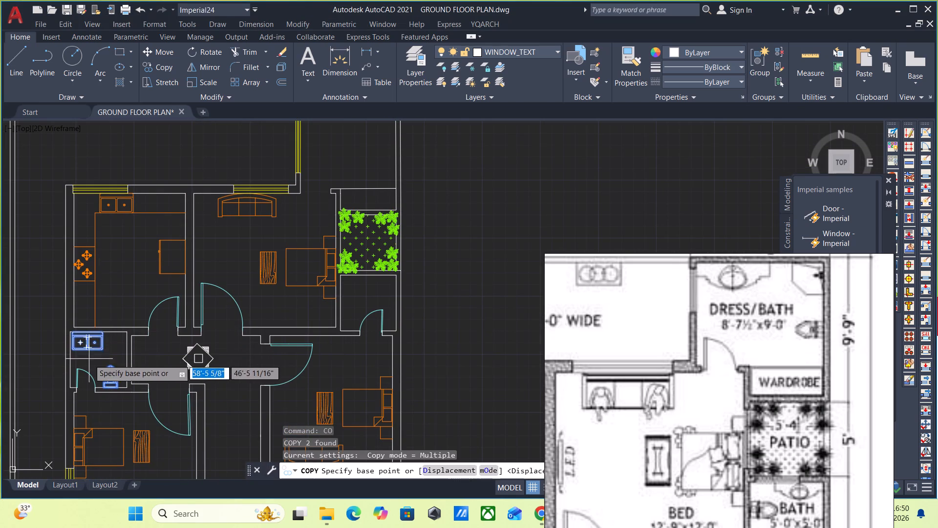
{"action": "left_click_drag", "start_coordinate": [93, 347], "coordinate": [108, 339]}
{"action": "middle_click_drag", "start_coordinate": [318, 224], "coordinate": [271, 394]}
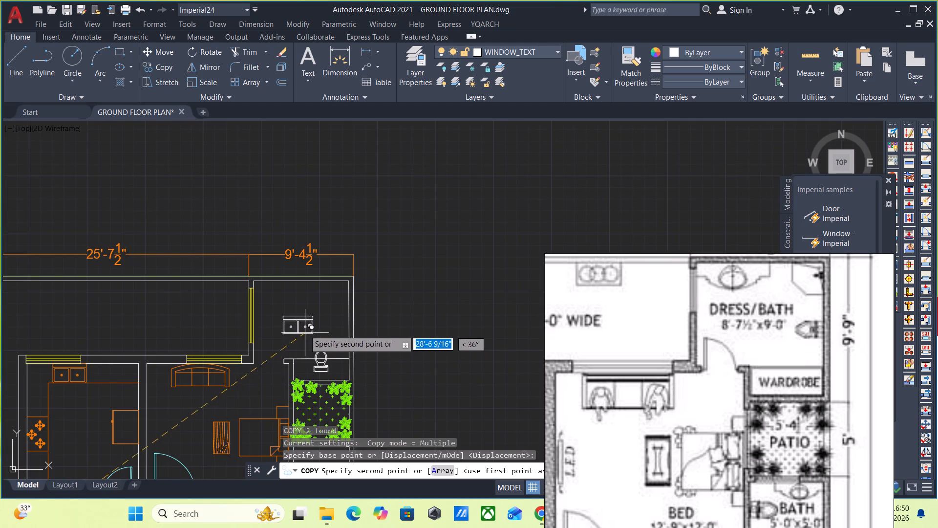
{"action": "left_click", "coordinate": [303, 322]}
{"action": "scroll", "coordinate": [313, 324], "scroll_direction": "up", "scroll_amount": 1}
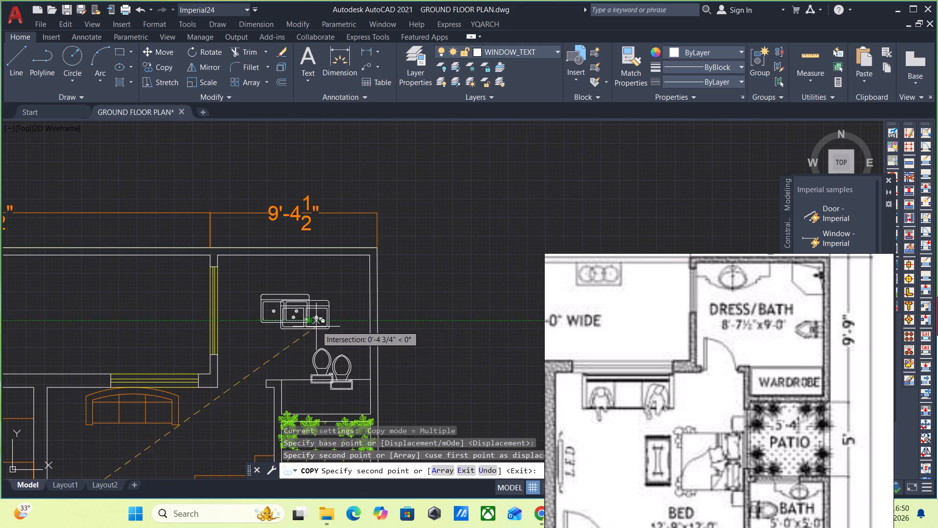
{"action": "key", "text": "Escape"}
Move the copied sink up against the inner face of the dress/bath's rear wall, near the side window.
{"action": "left_click", "coordinate": [297, 302]}
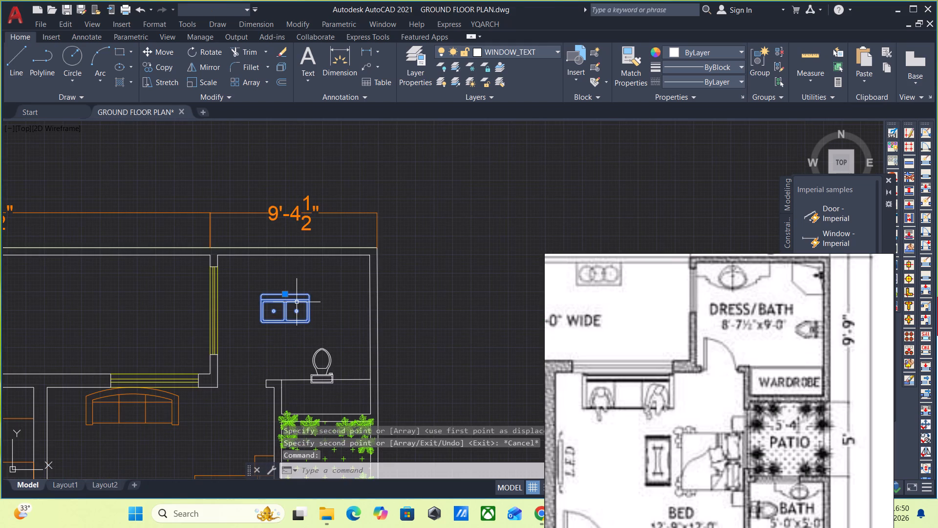
{"action": "key", "text": "m"}
{"action": "key", "text": "Return"}
{"action": "scroll", "coordinate": [260, 285], "scroll_direction": "up", "scroll_amount": 1}
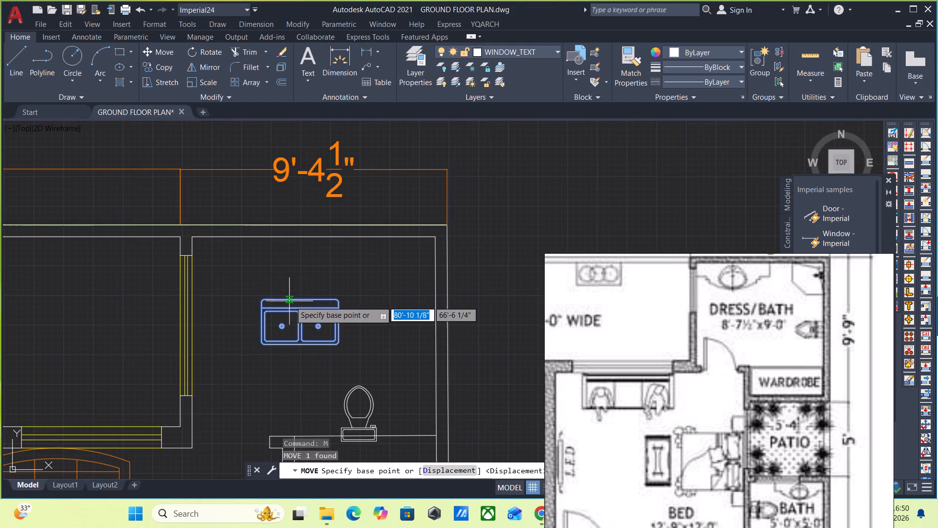
{"action": "left_click", "coordinate": [303, 299]}
{"action": "left_click", "coordinate": [258, 238]}
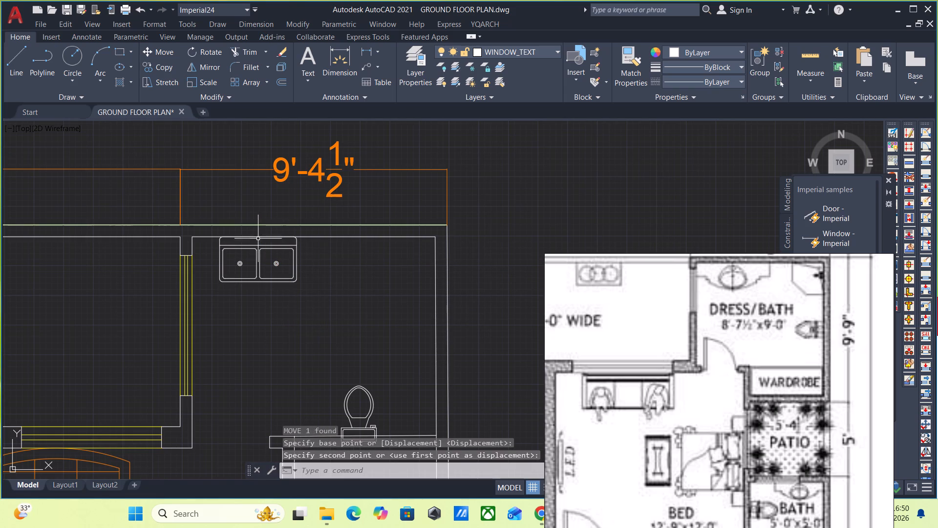
Rotate the copied toilet 90 degrees counterclockwise so its tank faces the outer side wall.
{"action": "middle_click_drag", "start_coordinate": [361, 377], "coordinate": [336, 355]}
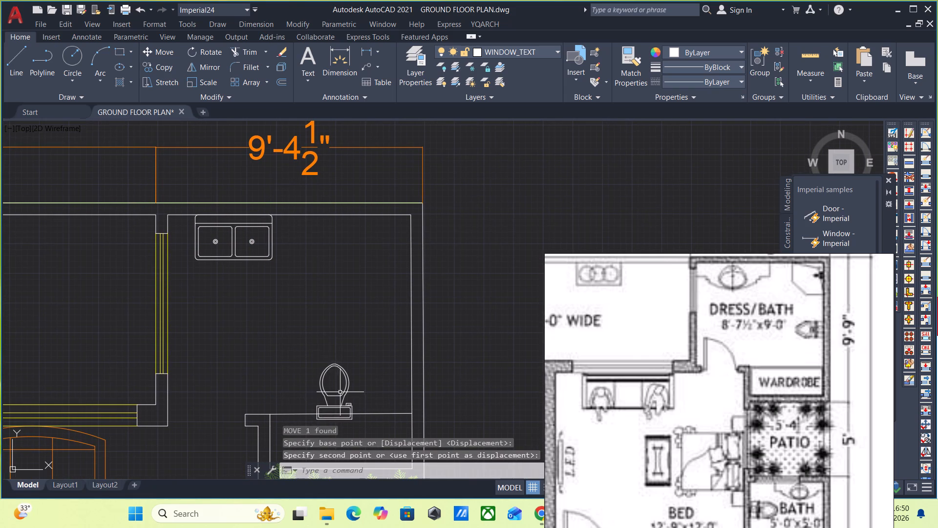
{"action": "left_click", "coordinate": [344, 392]}
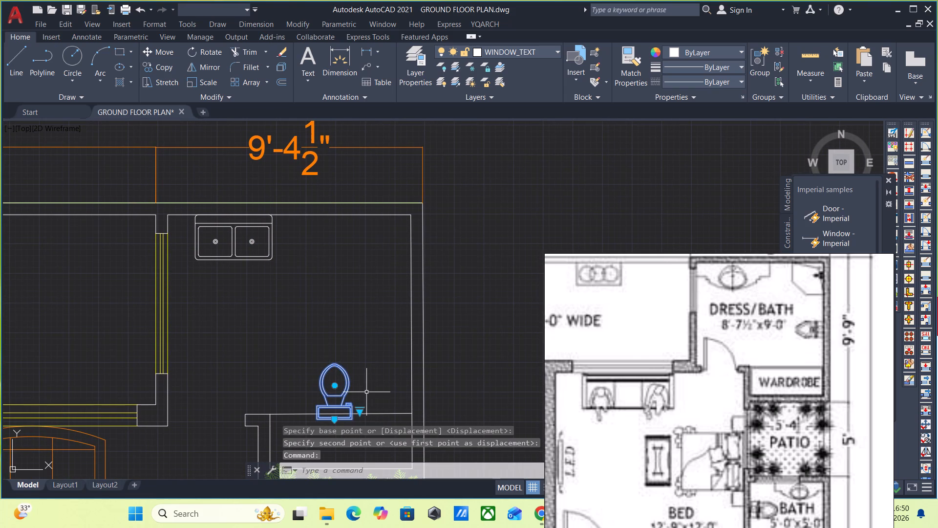
{"action": "type", "text": "RO"}
{"action": "key", "text": "Return"}
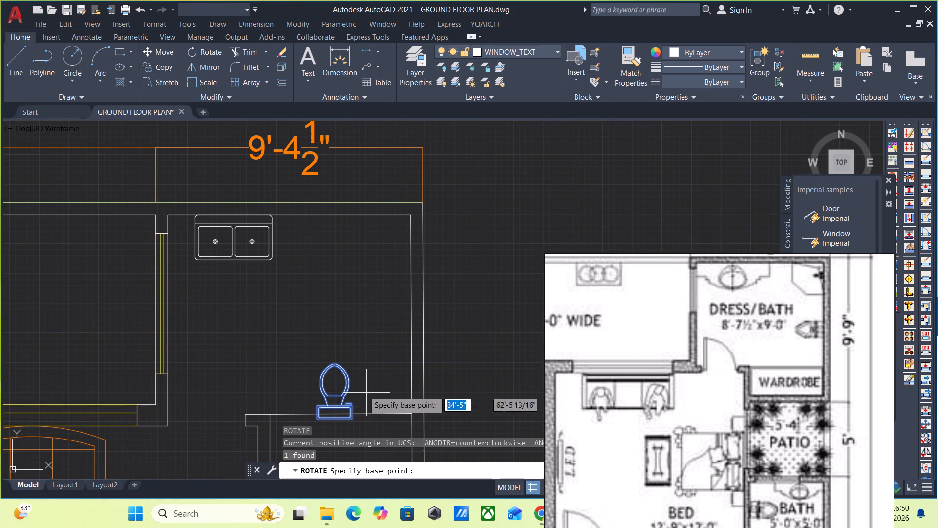
{"action": "left_click", "coordinate": [338, 411]}
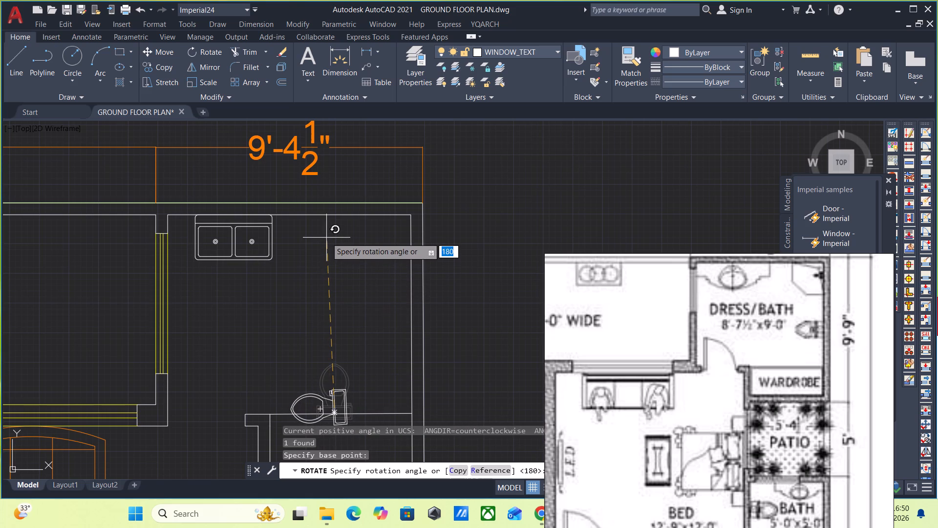
{"action": "key", "text": "F8"}
{"action": "left_click", "coordinate": [327, 252]}
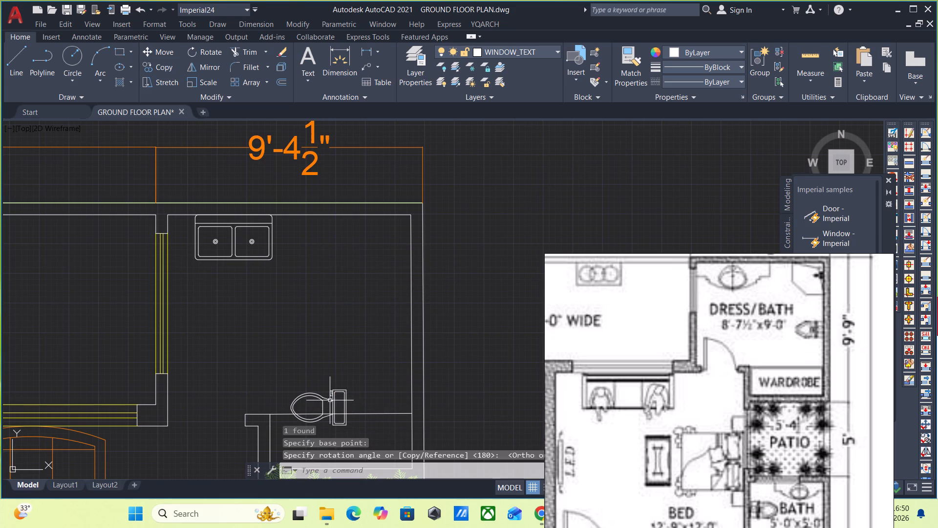
Move the rotated toilet so its tank rests against the inner face of the outer wall, just above the wardrobe.
{"action": "left_click", "coordinate": [330, 400]}
{"action": "key", "text": "m"}
{"action": "key", "text": "Return"}
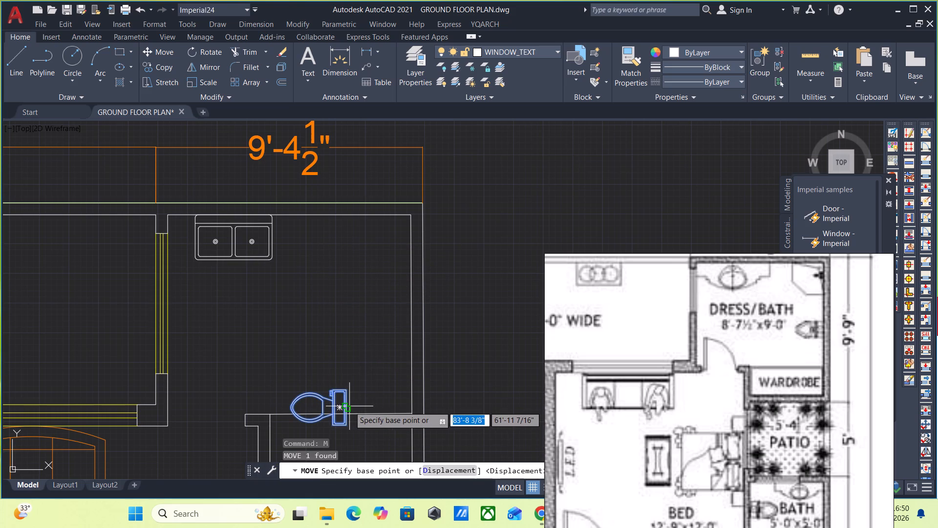
{"action": "left_click", "coordinate": [348, 406]}
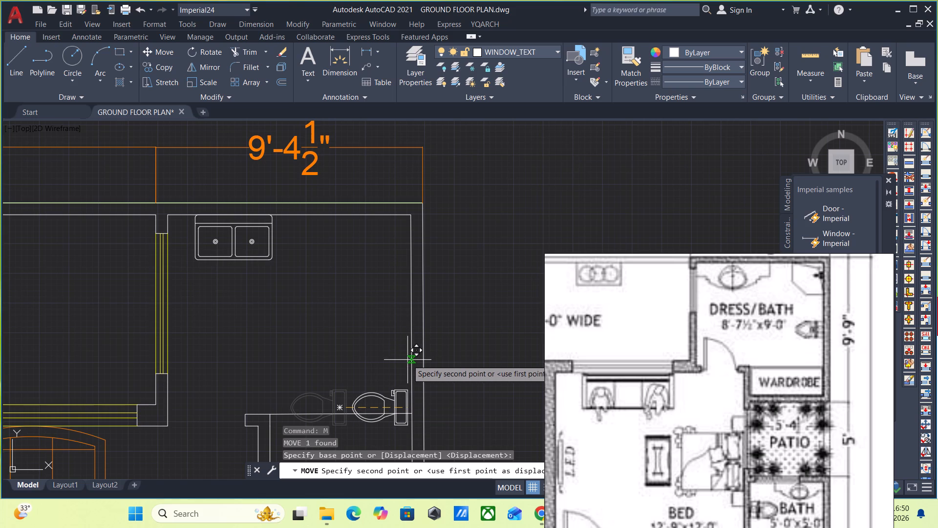
{"action": "key", "text": "F8"}
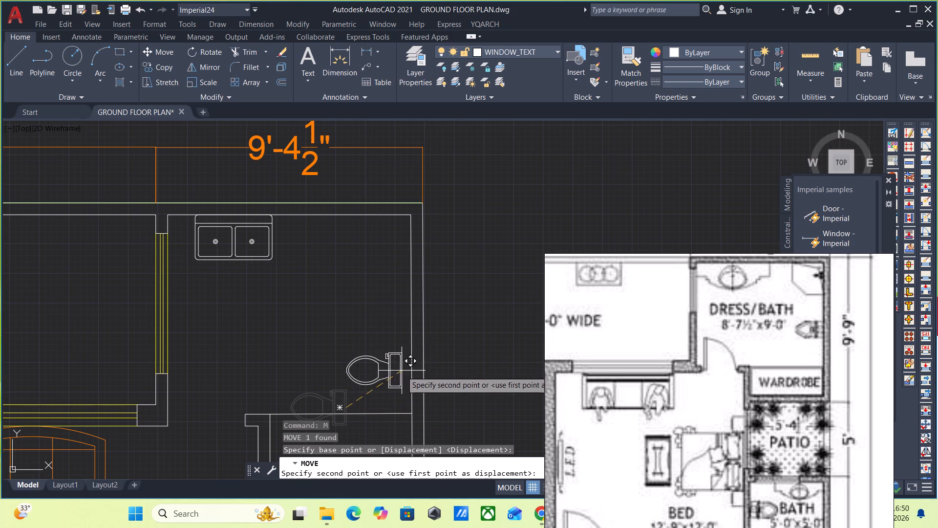
{"action": "scroll", "coordinate": [402, 379], "scroll_direction": "up", "scroll_amount": 2}
{"action": "scroll", "coordinate": [419, 348], "scroll_direction": "down", "scroll_amount": 2}
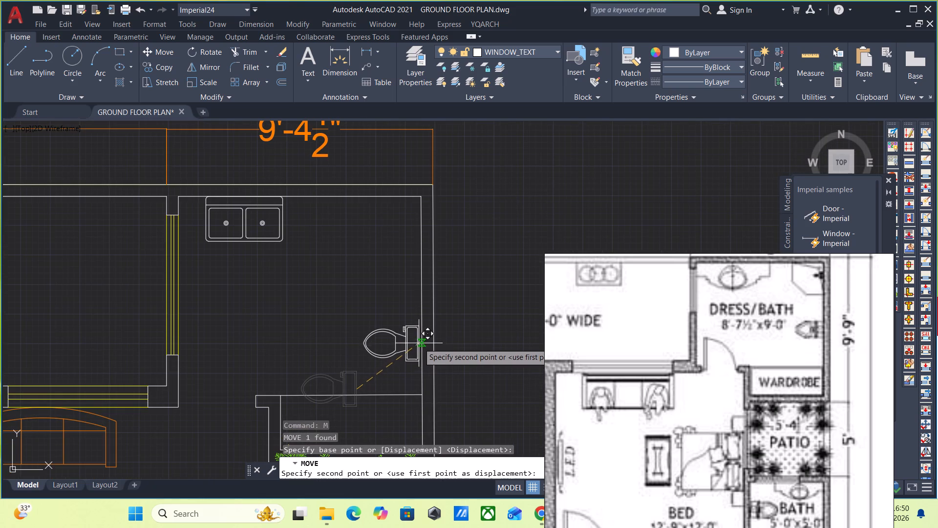
{"action": "left_click", "coordinate": [421, 350]}
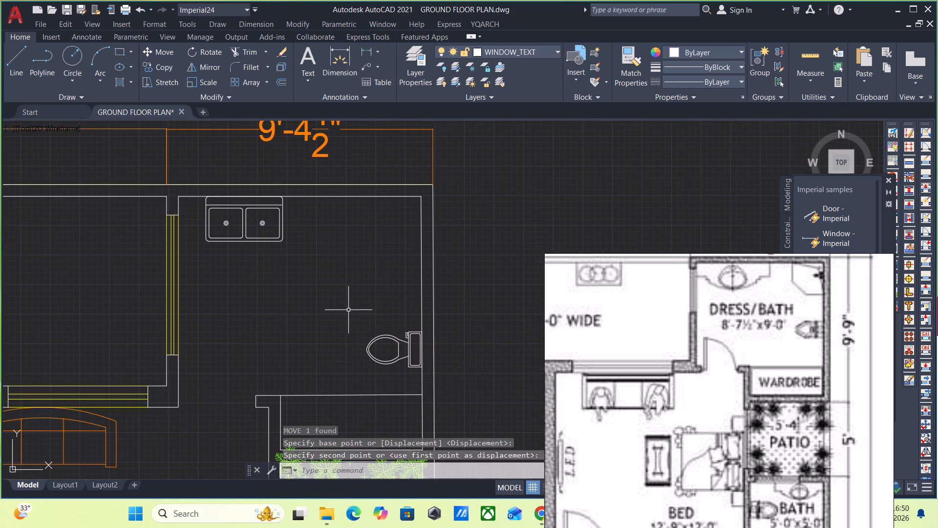
Review the placed dress/bath fixtures and save the drawing.
{"action": "scroll", "coordinate": [367, 335], "scroll_direction": "down", "scroll_amount": 1}
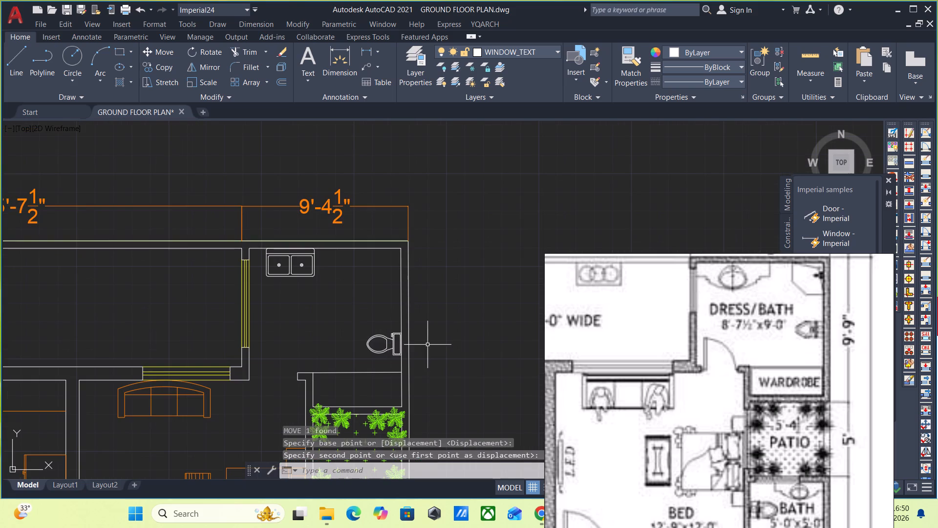
{"action": "scroll", "coordinate": [379, 302], "scroll_direction": "down", "scroll_amount": 2}
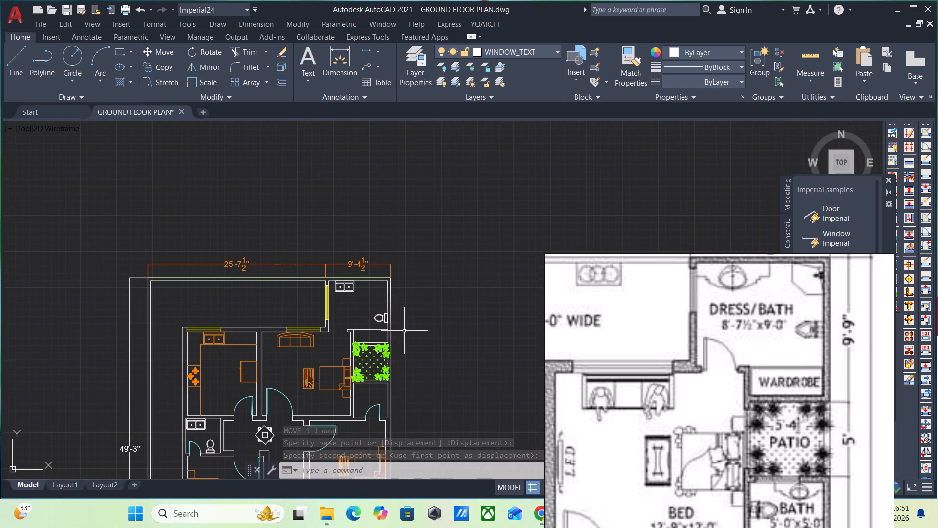
{"action": "scroll", "coordinate": [407, 328], "scroll_direction": "up", "scroll_amount": 2}
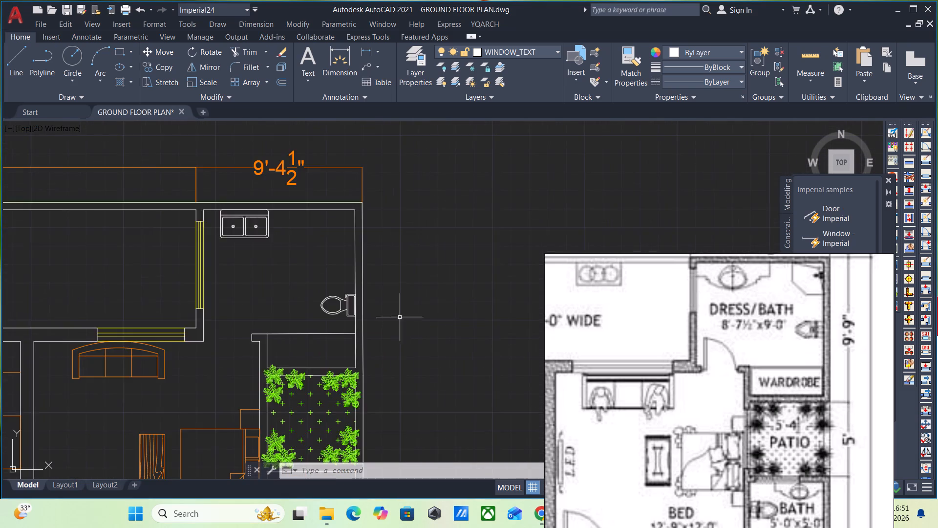
{"action": "scroll", "coordinate": [400, 315], "scroll_direction": "down", "scroll_amount": 2}
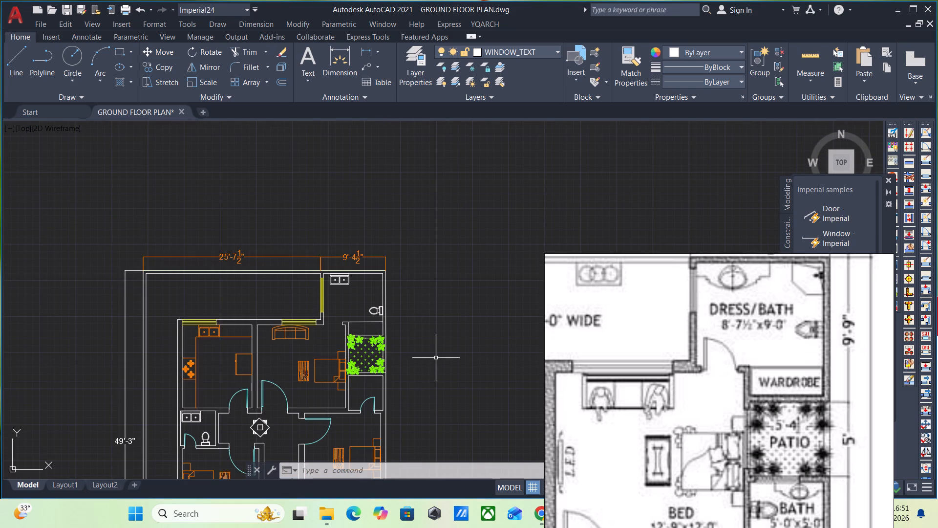
{"action": "key", "text": "ctrl+s"}
Compare the dress/bath with the reference plan and scale the toilet up freehand from its tank corner on the outer wall.
{"action": "scroll", "coordinate": [402, 326], "scroll_direction": "up", "scroll_amount": 1}
{"action": "scroll", "coordinate": [402, 326], "scroll_direction": "down", "scroll_amount": 1}
{"action": "scroll", "coordinate": [731, 392], "scroll_direction": "down", "scroll_amount": 3}
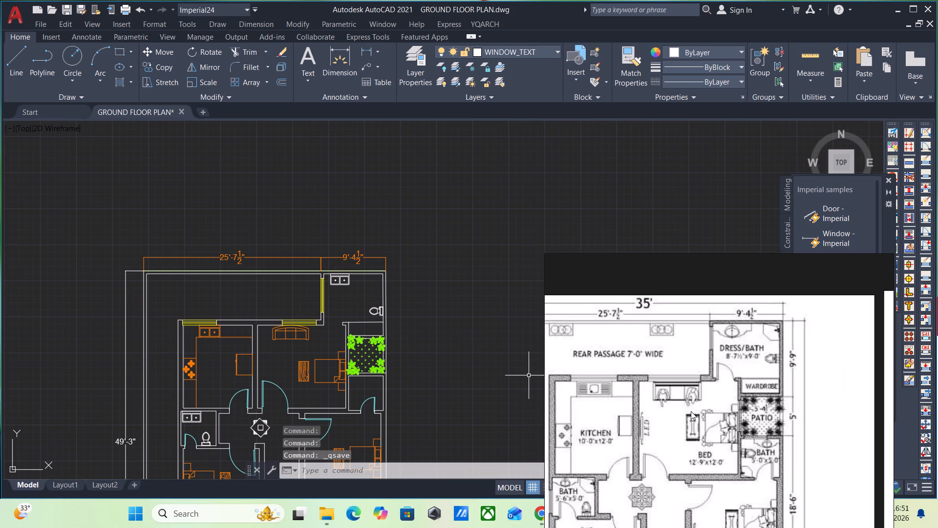
{"action": "scroll", "coordinate": [688, 413], "scroll_direction": "down", "scroll_amount": 2}
{"action": "scroll", "coordinate": [730, 392], "scroll_direction": "up", "scroll_amount": 5}
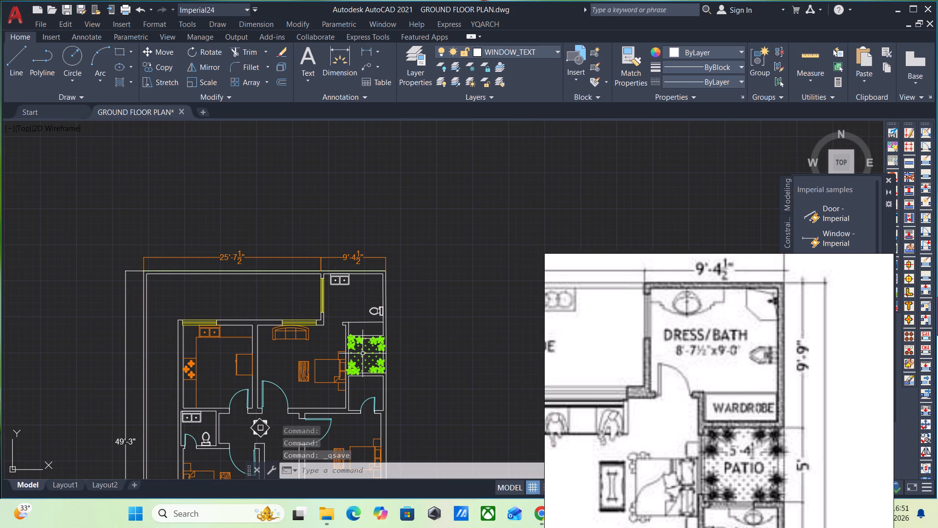
{"action": "scroll", "coordinate": [368, 312], "scroll_direction": "up", "scroll_amount": 4}
{"action": "left_click", "coordinate": [385, 327]}
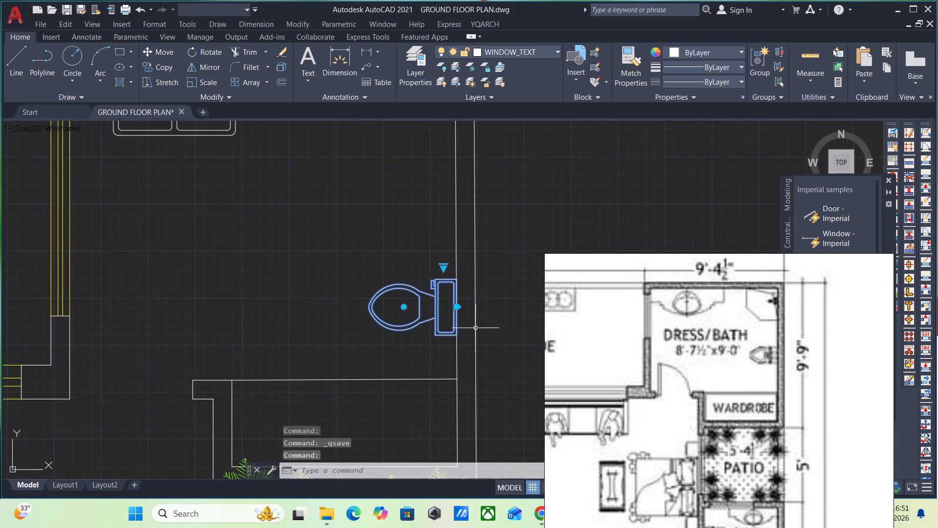
{"action": "type", "text": "SC"}
{"action": "key", "text": "Return"}
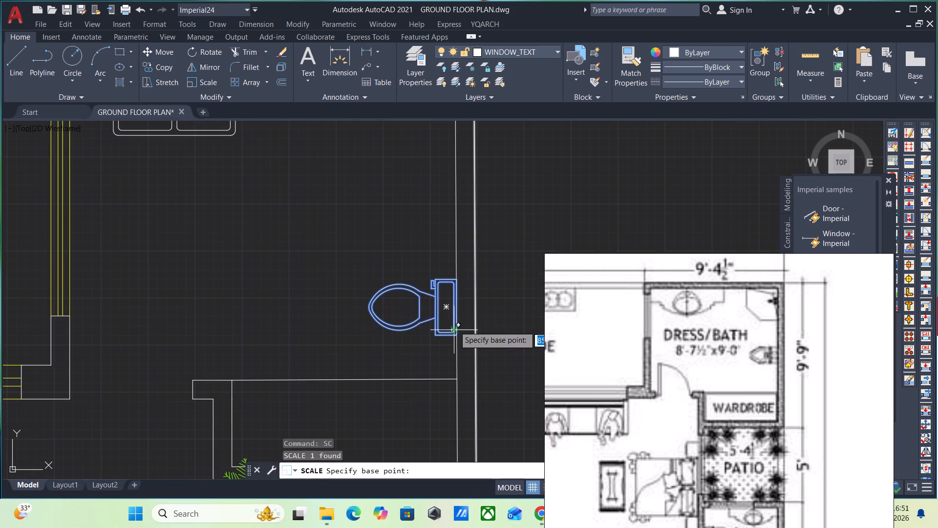
{"action": "left_click", "coordinate": [455, 335]}
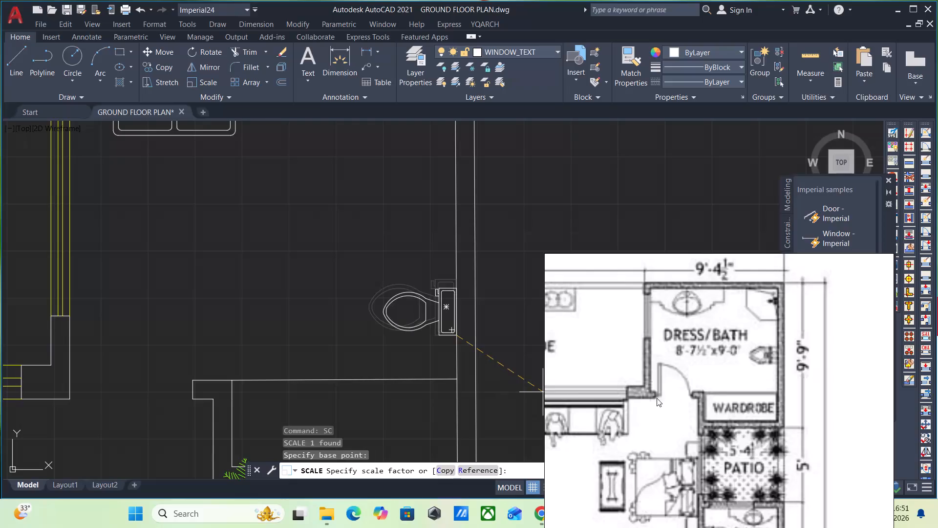
{"action": "scroll", "coordinate": [478, 458], "scroll_direction": "down", "scroll_amount": 1}
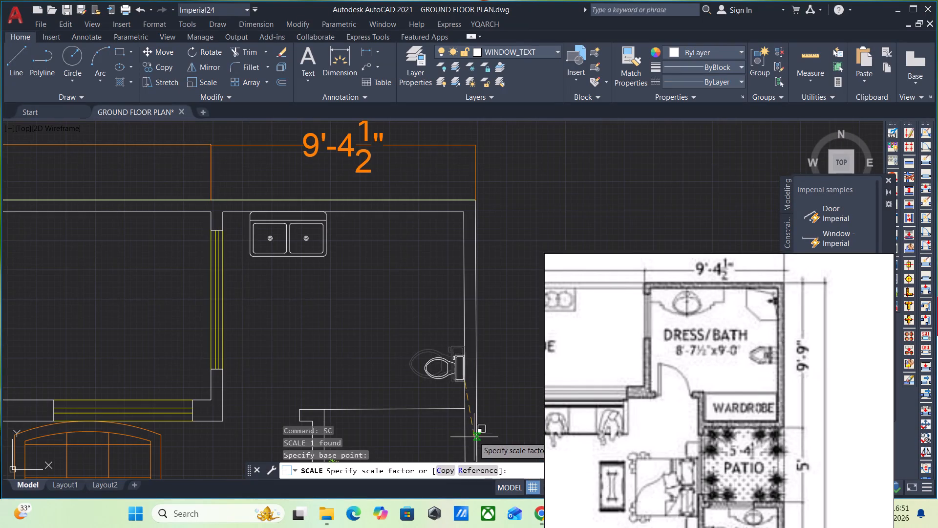
{"action": "middle_click_drag", "start_coordinate": [473, 436], "coordinate": [412, 237]}
{"action": "middle_click_drag", "start_coordinate": [438, 327], "coordinate": [441, 453]}
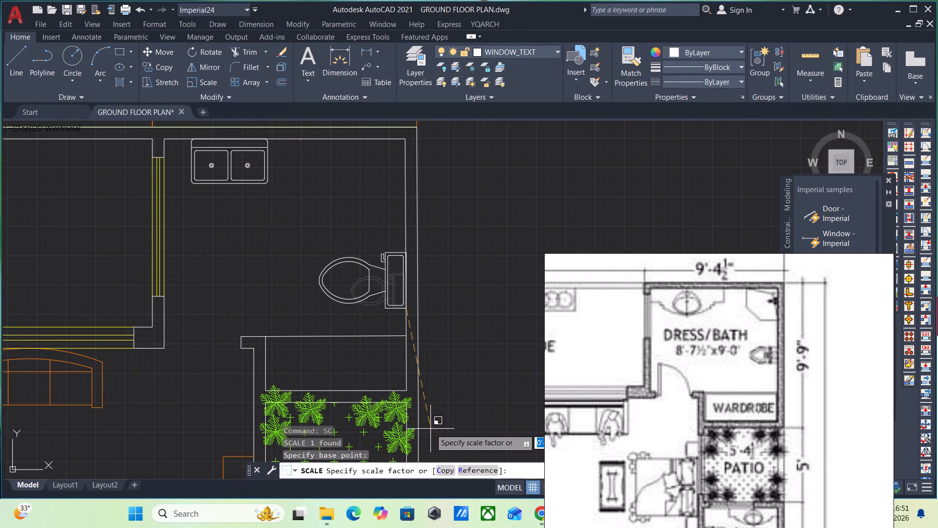
{"action": "left_click", "coordinate": [433, 430]}
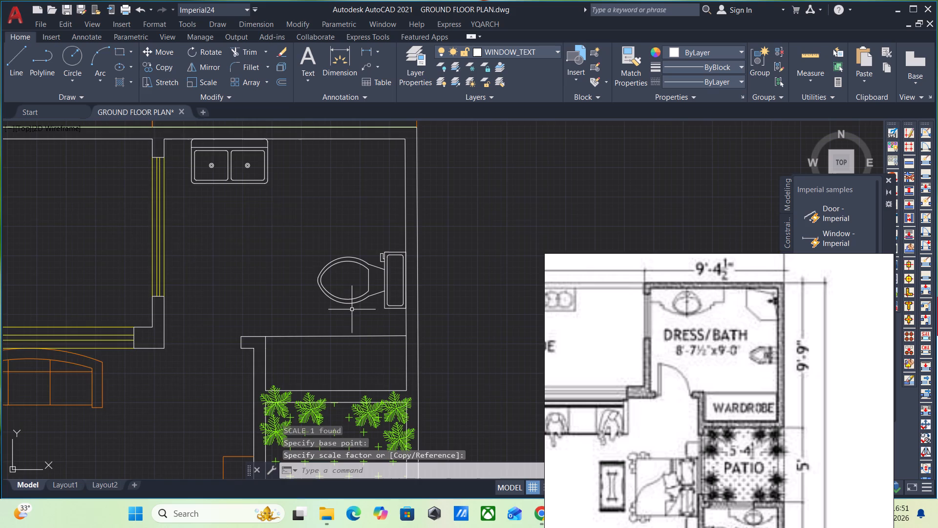
Scale the dress/bath's double-bowl sink up freehand from its upper-left corner on the rear wall.
{"action": "middle_click_drag", "start_coordinate": [255, 198], "coordinate": [297, 423]}
{"action": "left_click", "coordinate": [337, 390]}
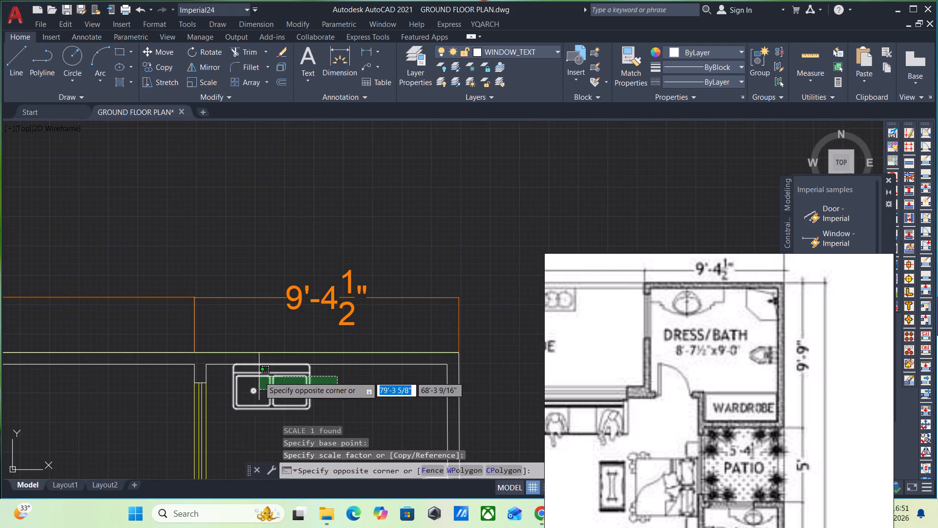
{"action": "left_click", "coordinate": [259, 376]}
{"action": "type", "text": "SC"}
{"action": "key", "text": "Return"}
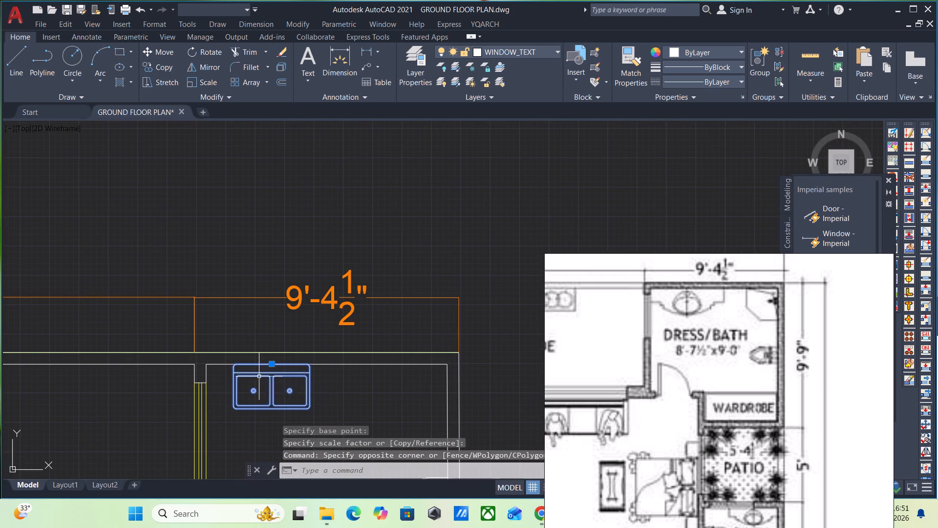
{"action": "scroll", "coordinate": [256, 381], "scroll_direction": "up", "scroll_amount": 2}
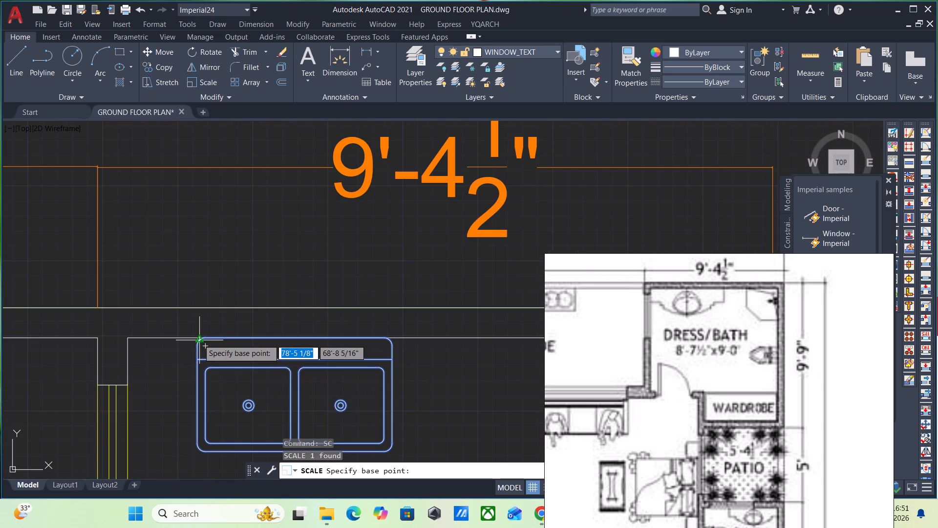
{"action": "left_click", "coordinate": [198, 339]}
{"action": "middle_click_drag", "start_coordinate": [144, 279], "coordinate": [143, 255]}
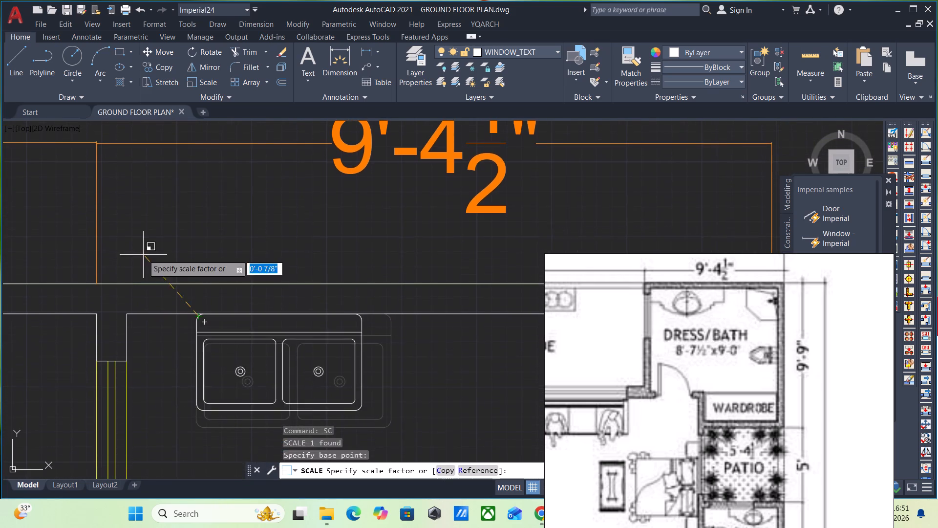
{"action": "scroll", "coordinate": [152, 270], "scroll_direction": "down", "scroll_amount": 4}
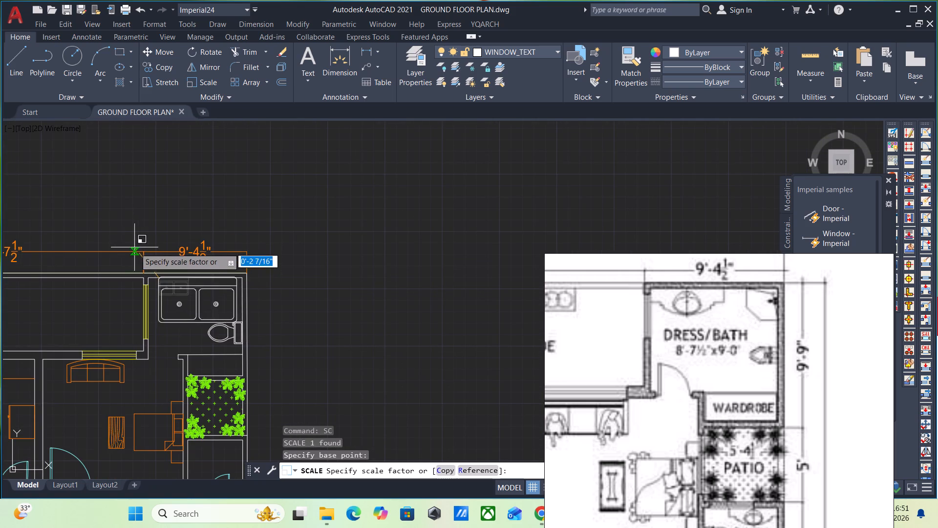
{"action": "left_click", "coordinate": [149, 264]}
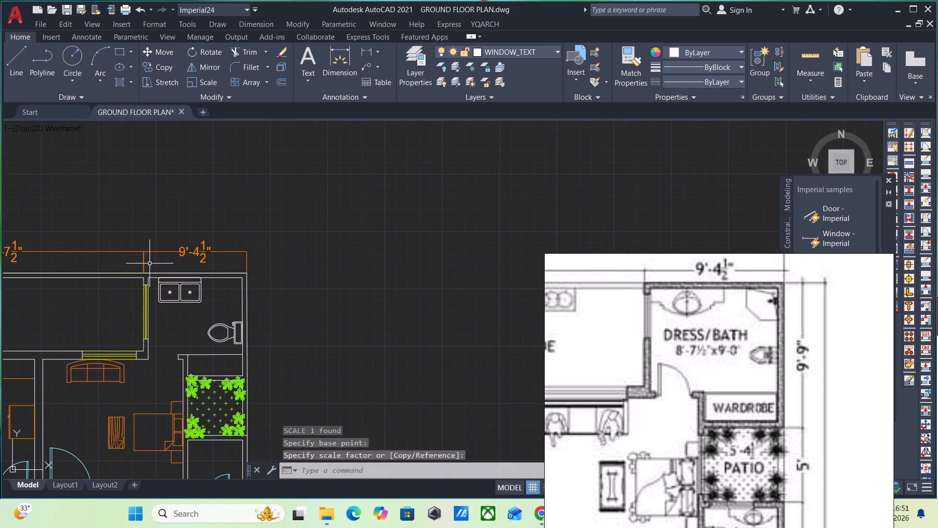
Save the ground floor plan drawing.
{"action": "scroll", "coordinate": [336, 326], "scroll_direction": "down", "scroll_amount": 1}
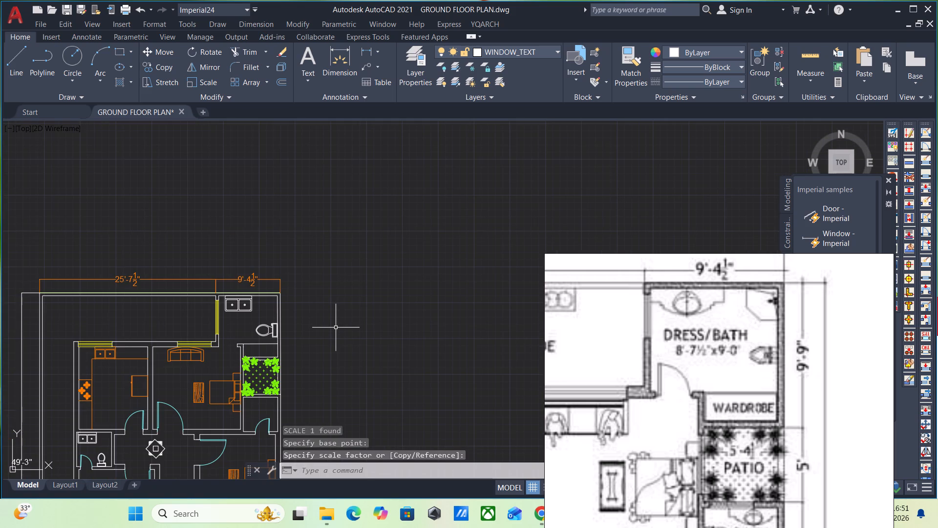
{"action": "key", "text": "ctrl+s"}
{"action": "middle_click_drag", "start_coordinate": [343, 390], "coordinate": [472, 253]}
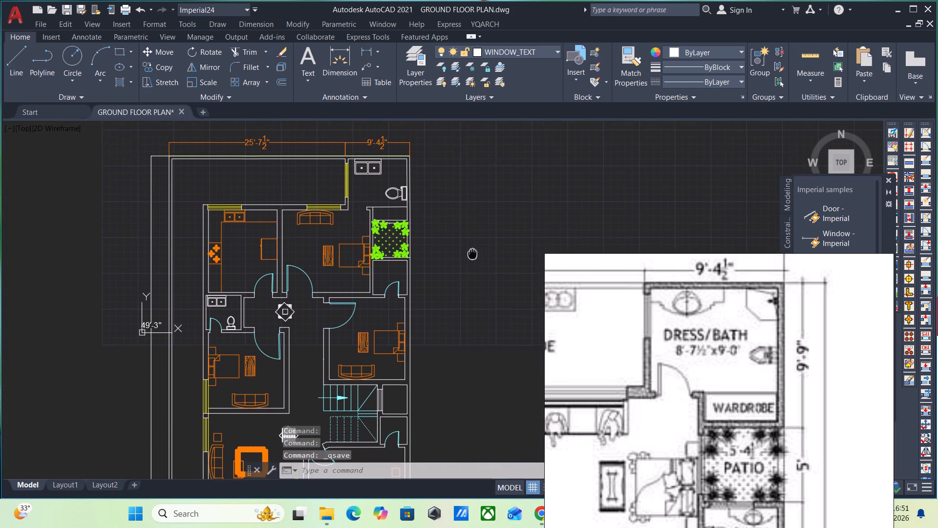
{"action": "middle_click_drag", "start_coordinate": [472, 253], "coordinate": [472, 252]}
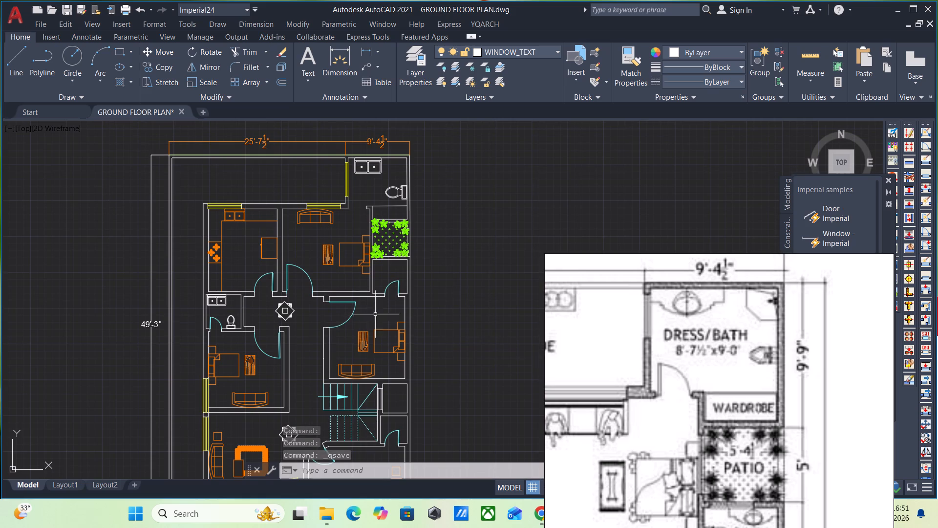
Start a hatch and choose the AR-SAND pattern for the walls.
{"action": "scroll", "coordinate": [430, 320], "scroll_direction": "up", "scroll_amount": 1}
{"action": "scroll", "coordinate": [430, 329], "scroll_direction": "down", "scroll_amount": 1}
{"action": "middle_click_drag", "start_coordinate": [430, 343], "coordinate": [338, 352]}
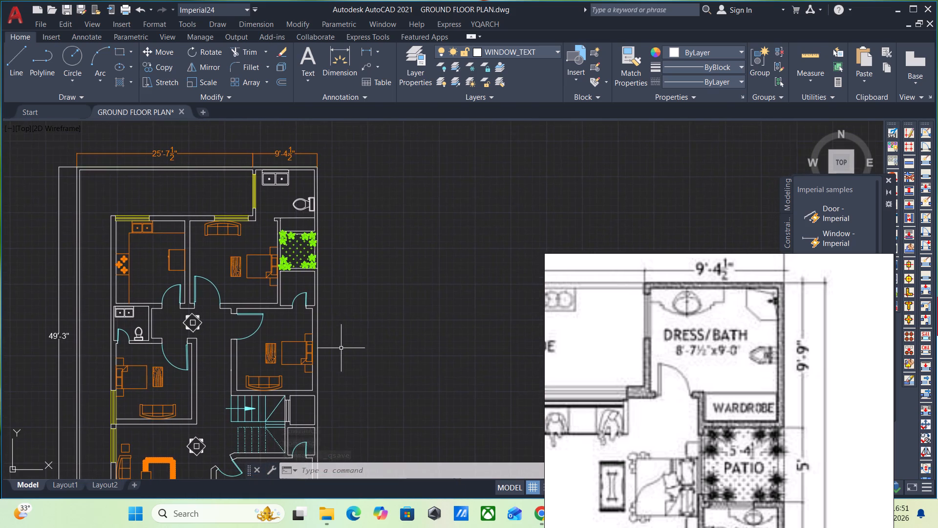
{"action": "scroll", "coordinate": [347, 345], "scroll_direction": "up", "scroll_amount": 1}
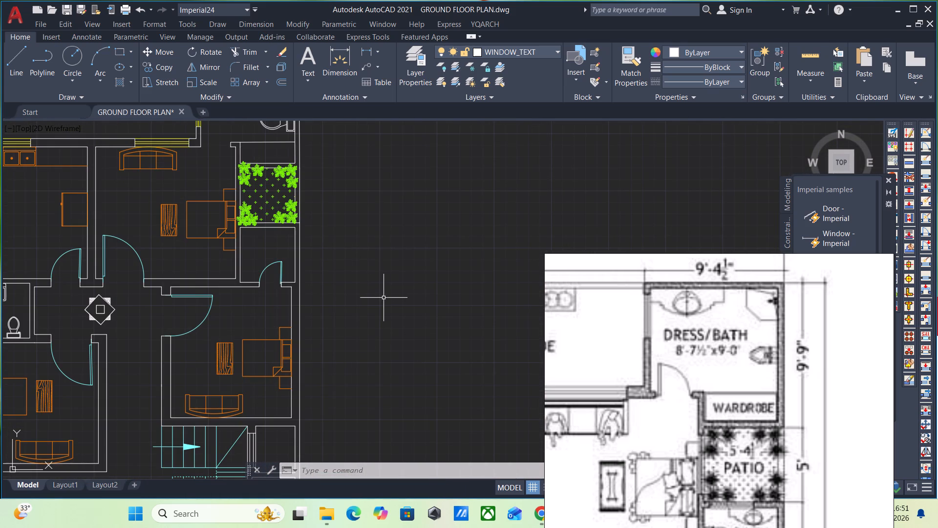
{"action": "key", "text": "h"}
{"action": "key", "text": "Return"}
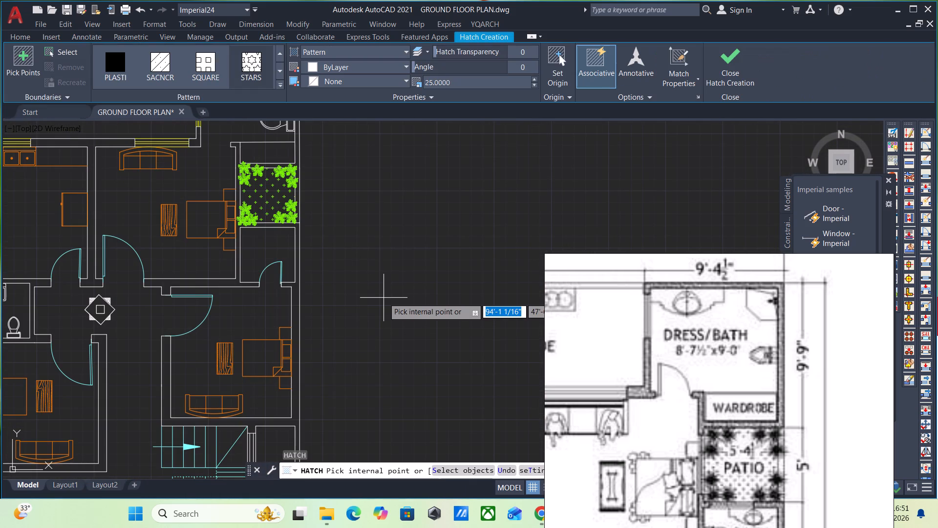
{"action": "left_click", "coordinate": [279, 86]}
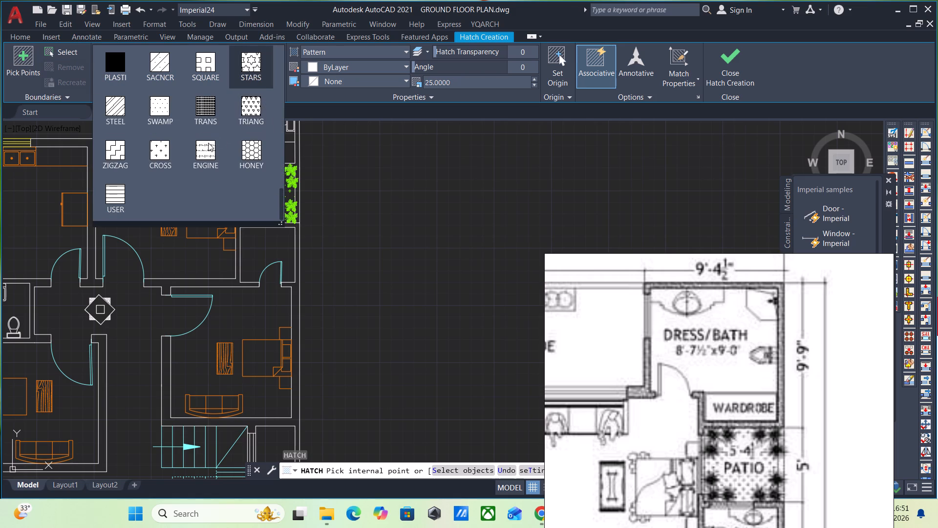
{"action": "scroll", "coordinate": [208, 143], "scroll_direction": "up", "scroll_amount": 3}
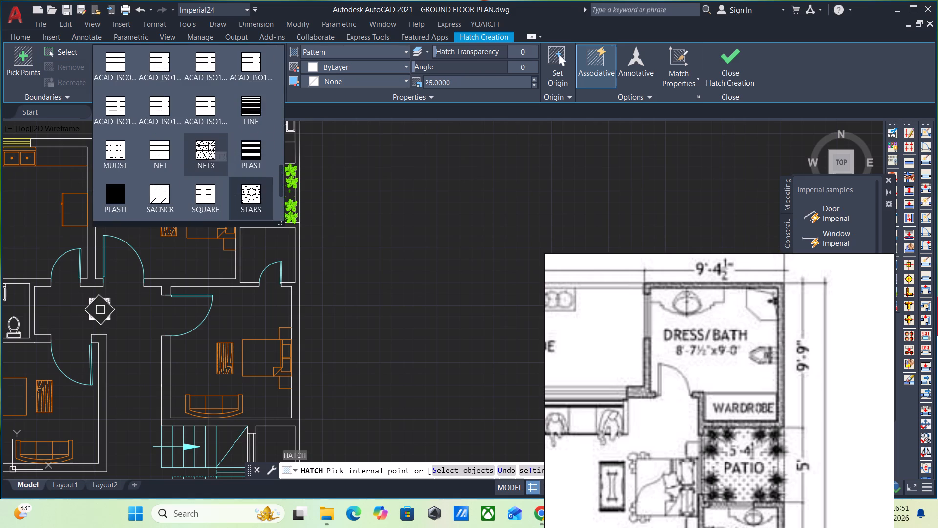
{"action": "scroll", "coordinate": [161, 141], "scroll_direction": "up", "scroll_amount": 1}
{"action": "scroll", "coordinate": [226, 147], "scroll_direction": "up", "scroll_amount": 2}
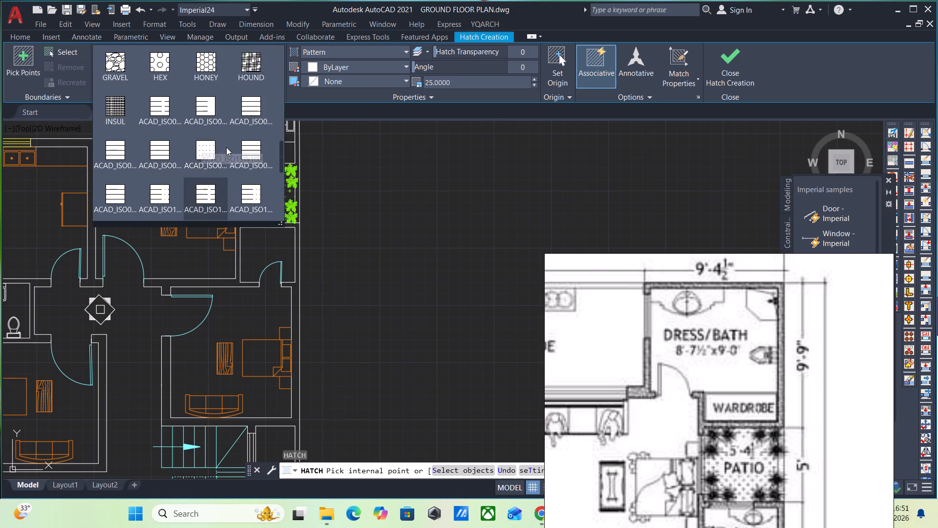
{"action": "scroll", "coordinate": [226, 147], "scroll_direction": "up", "scroll_amount": 3}
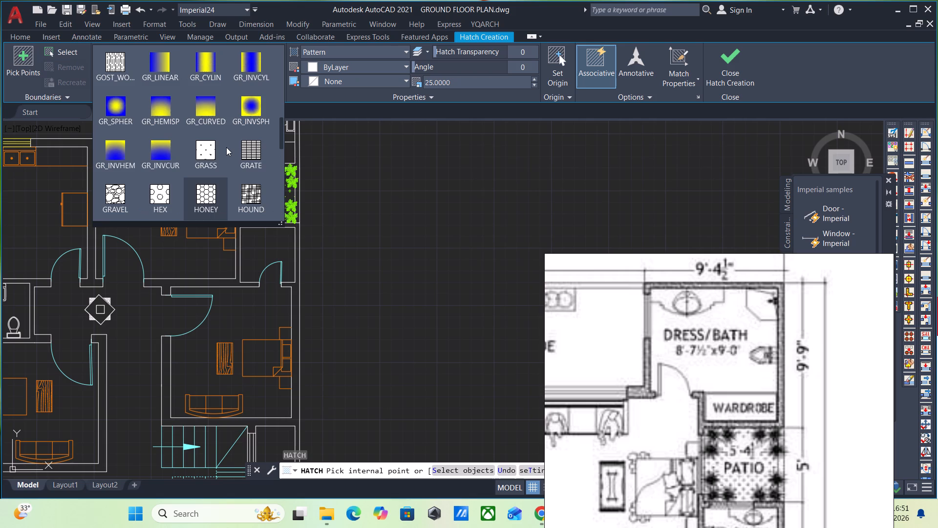
{"action": "scroll", "coordinate": [226, 147], "scroll_direction": "up", "scroll_amount": 4}
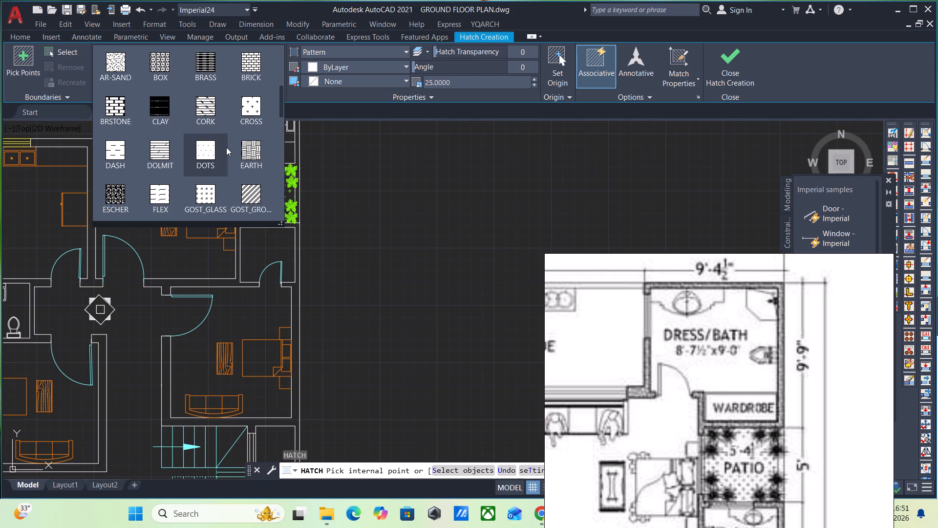
{"action": "left_click", "coordinate": [123, 61]}
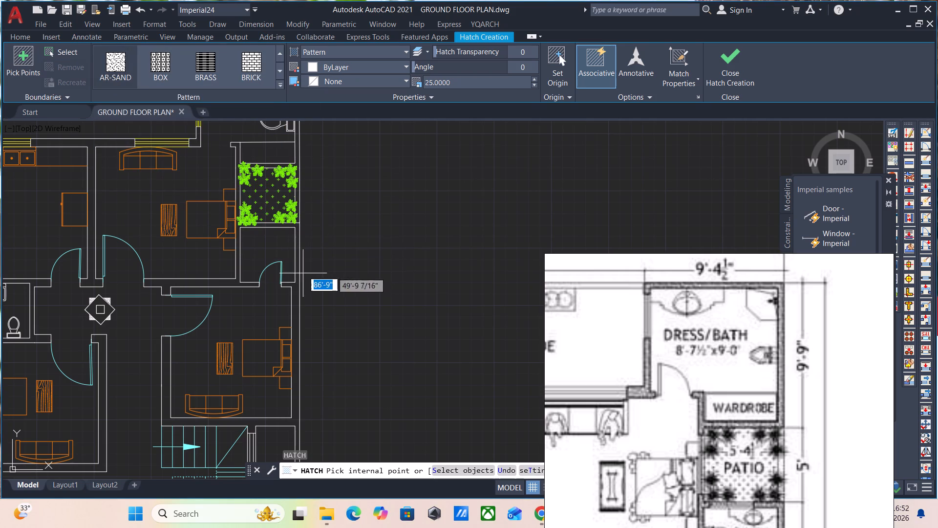
Examine how the walls are hatched in the reference plan, from the rear dress/bath to the front lawn.
{"action": "scroll", "coordinate": [798, 477], "scroll_direction": "up", "scroll_amount": 2}
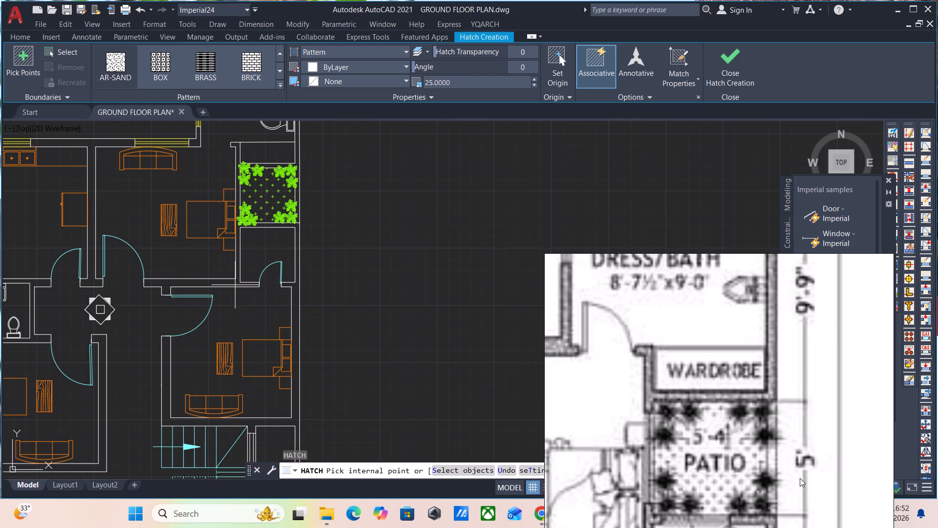
{"action": "scroll", "coordinate": [811, 458], "scroll_direction": "down", "scroll_amount": 3}
{"action": "middle_click_drag", "start_coordinate": [814, 498], "coordinate": [772, 394]}
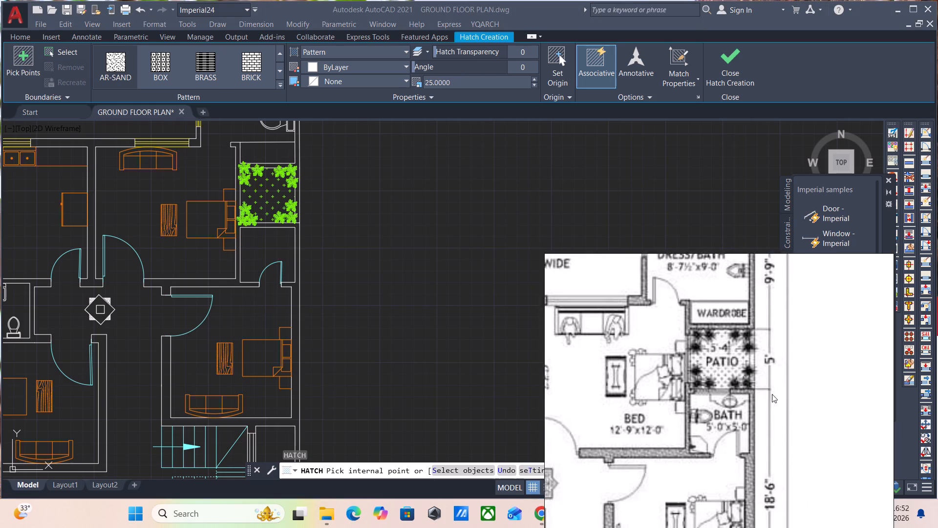
{"action": "middle_click_drag", "start_coordinate": [772, 394], "coordinate": [745, 303]}
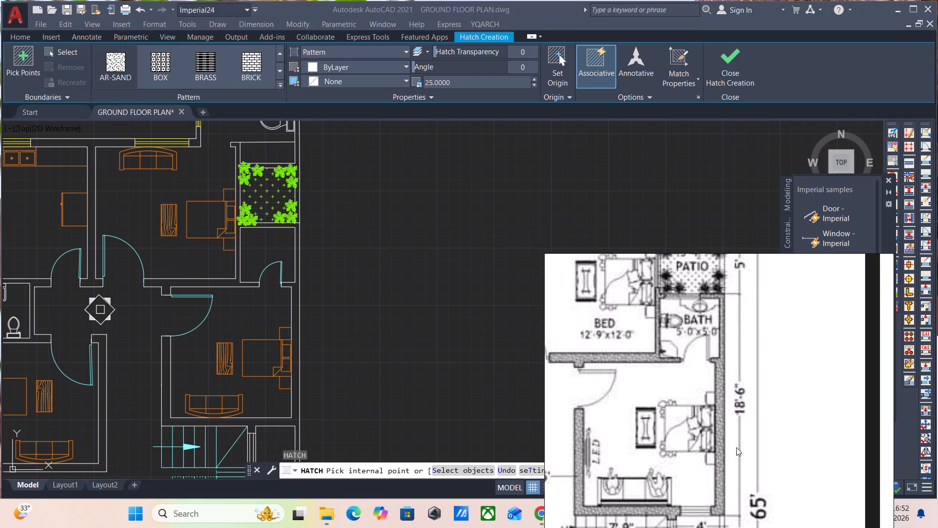
{"action": "middle_click_drag", "start_coordinate": [736, 448], "coordinate": [754, 305]}
{"action": "scroll", "coordinate": [715, 389], "scroll_direction": "down", "scroll_amount": 2}
{"action": "middle_click_drag", "start_coordinate": [696, 473], "coordinate": [712, 354]}
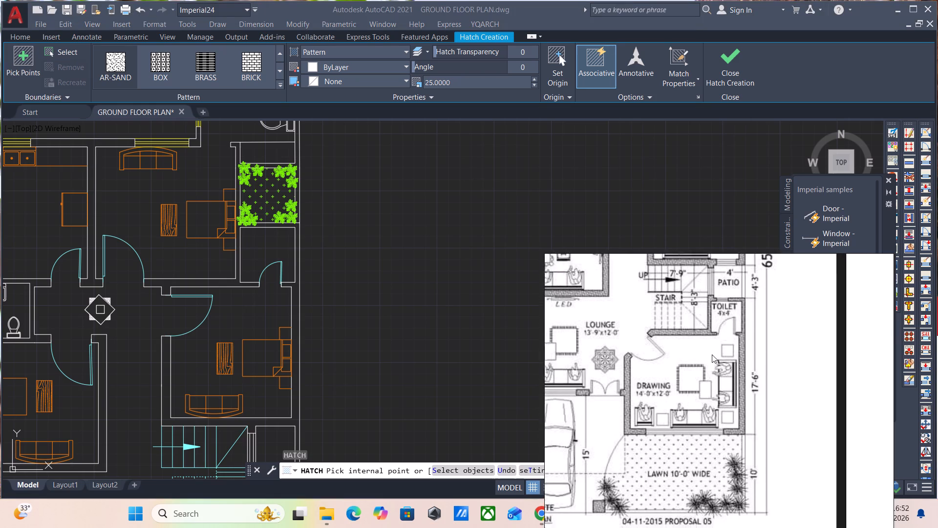
{"action": "middle_click_drag", "start_coordinate": [712, 354], "coordinate": [724, 368]}
{"action": "scroll", "coordinate": [201, 405], "scroll_direction": "down", "scroll_amount": 1}
{"action": "scroll", "coordinate": [187, 408], "scroll_direction": "up", "scroll_amount": 2}
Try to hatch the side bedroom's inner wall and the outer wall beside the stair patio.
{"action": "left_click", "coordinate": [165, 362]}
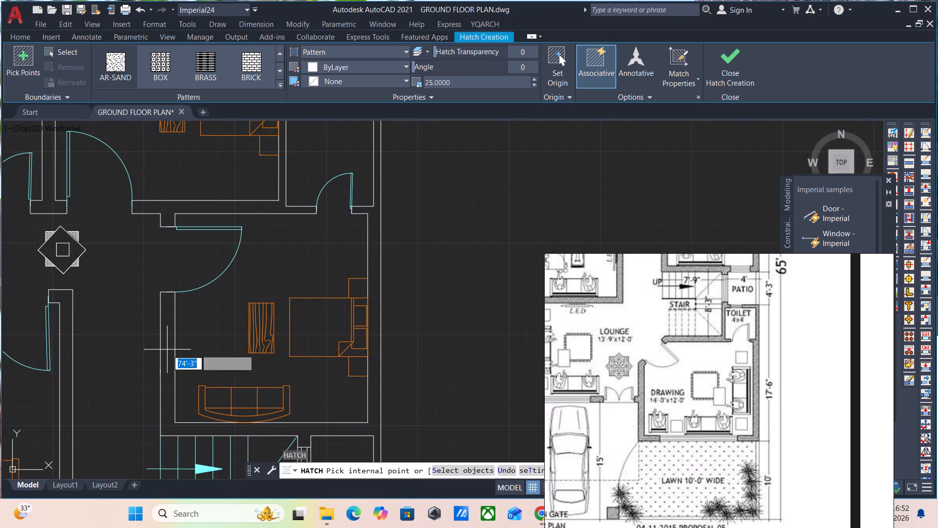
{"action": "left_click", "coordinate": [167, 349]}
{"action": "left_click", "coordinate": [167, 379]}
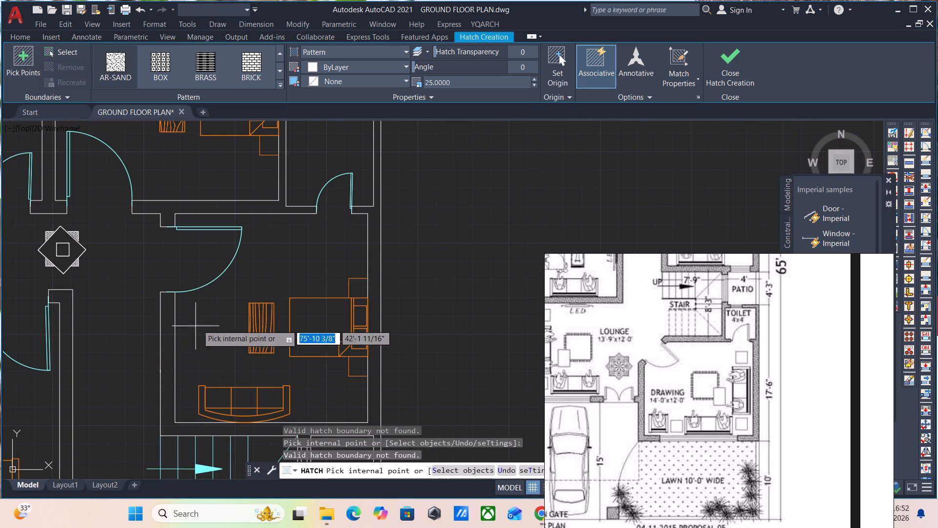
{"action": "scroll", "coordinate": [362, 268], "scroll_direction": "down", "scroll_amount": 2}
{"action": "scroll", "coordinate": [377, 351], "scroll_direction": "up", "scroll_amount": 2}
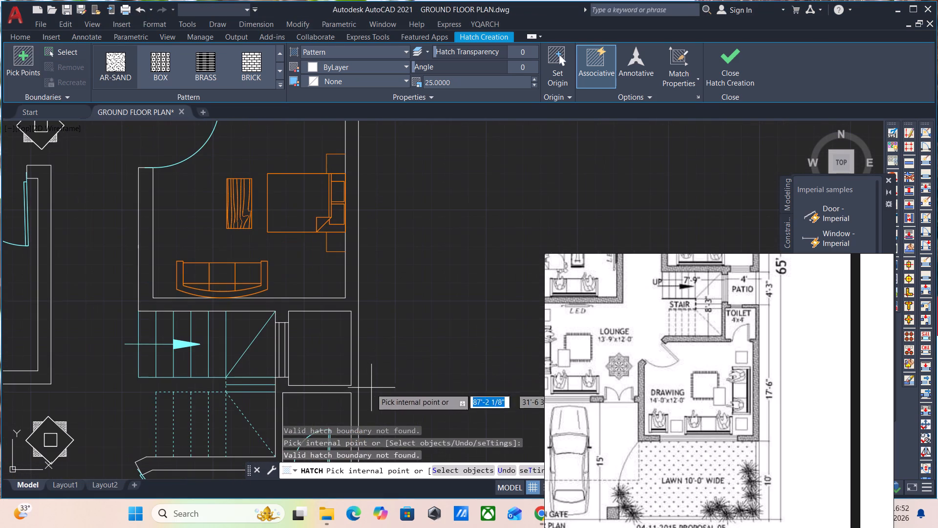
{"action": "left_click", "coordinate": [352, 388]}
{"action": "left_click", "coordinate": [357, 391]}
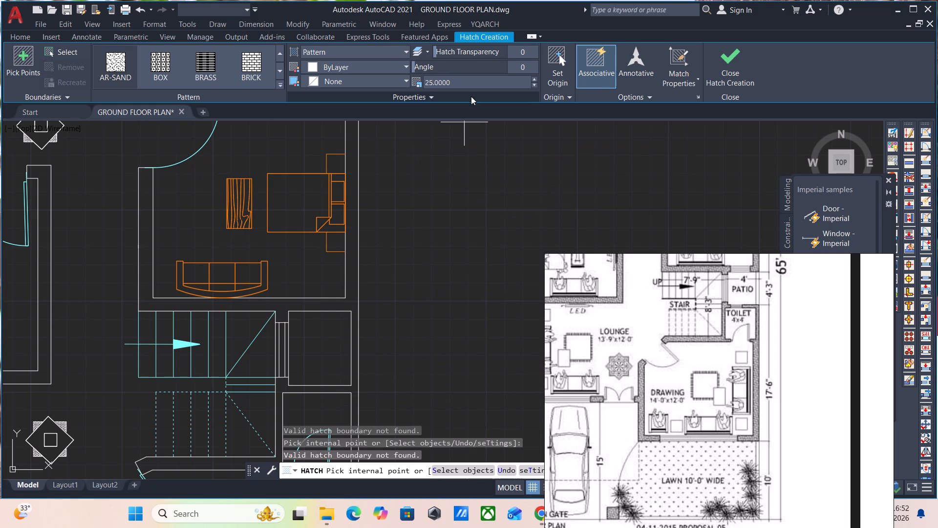
Set the hatch scale to 1 and fill the drawing room's inner side wall, up to the front window, with AR-SAND.
{"action": "left_click", "coordinate": [468, 78]}
{"action": "key", "text": "BackSpace"}
{"action": "key", "text": "BackSpace"}
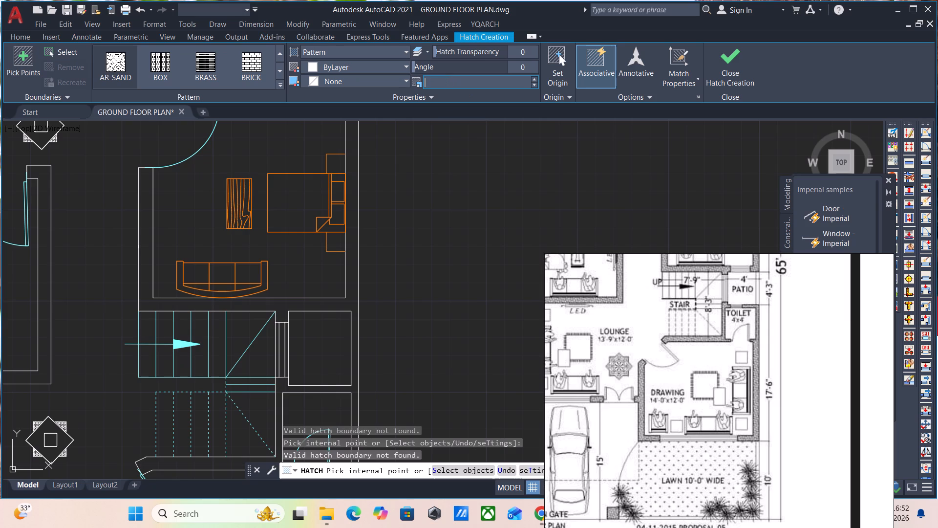
{"action": "key", "text": "1"}
{"action": "key", "text": "Return"}
{"action": "left_click", "coordinate": [351, 300]}
{"action": "scroll", "coordinate": [370, 273], "scroll_direction": "down", "scroll_amount": 2}
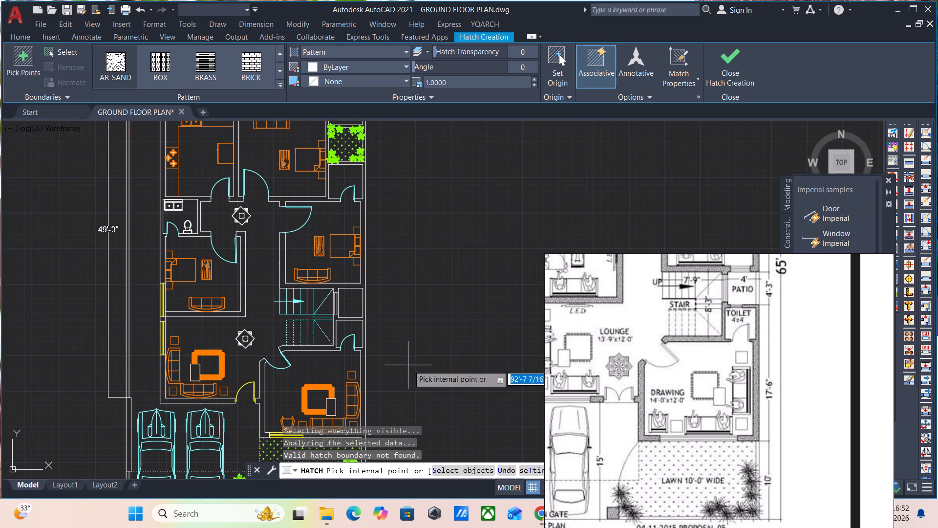
{"action": "middle_click_drag", "start_coordinate": [409, 362], "coordinate": [435, 258]}
{"action": "scroll", "coordinate": [391, 312], "scroll_direction": "up", "scroll_amount": 2}
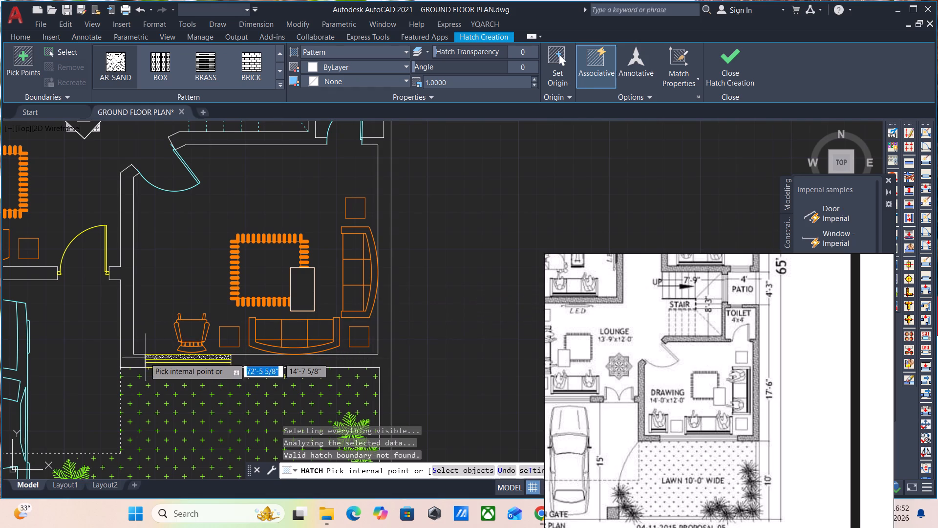
{"action": "left_click", "coordinate": [130, 360]}
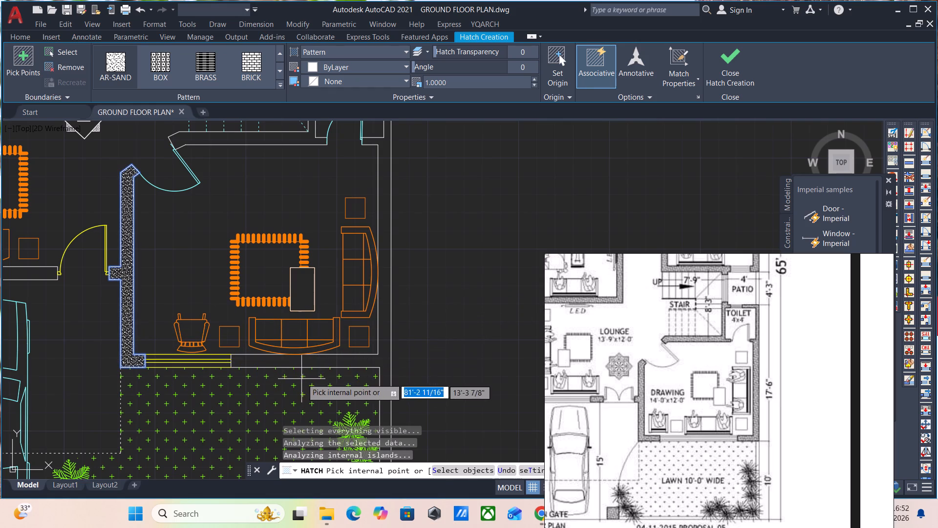
Try to add the drawing room's front wall beyond the window and the outer side wall, and finish the hatch.
{"action": "left_click", "coordinate": [321, 362]}
{"action": "left_click", "coordinate": [377, 361]}
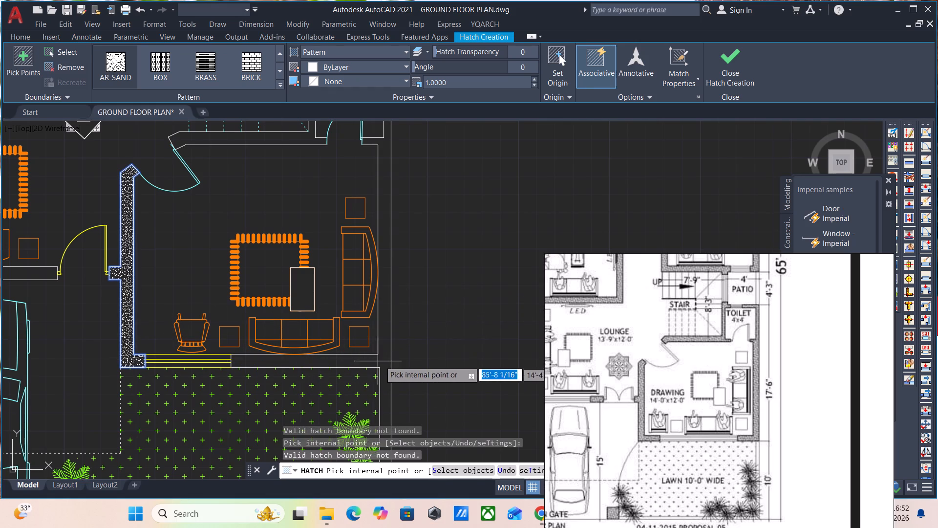
{"action": "left_click", "coordinate": [385, 356]}
{"action": "middle_click_drag", "start_coordinate": [395, 198], "coordinate": [384, 340]}
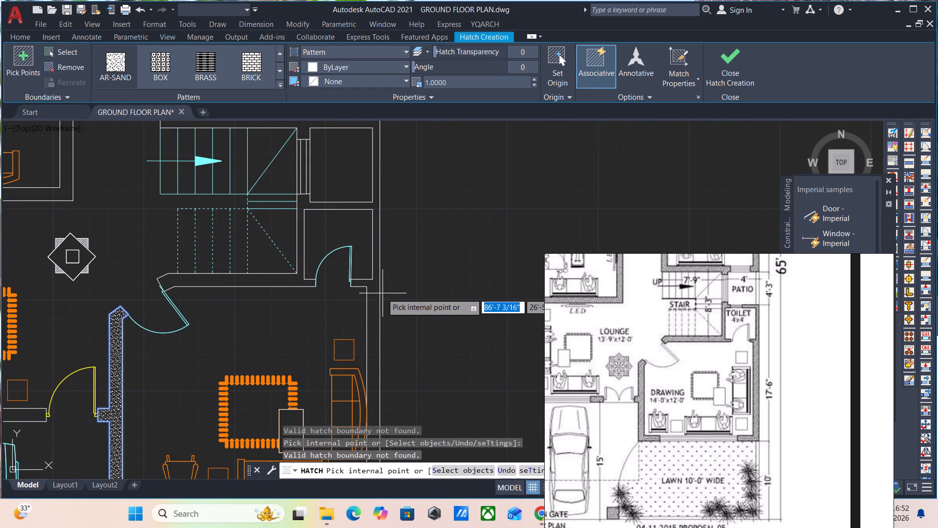
{"action": "left_click", "coordinate": [373, 290]}
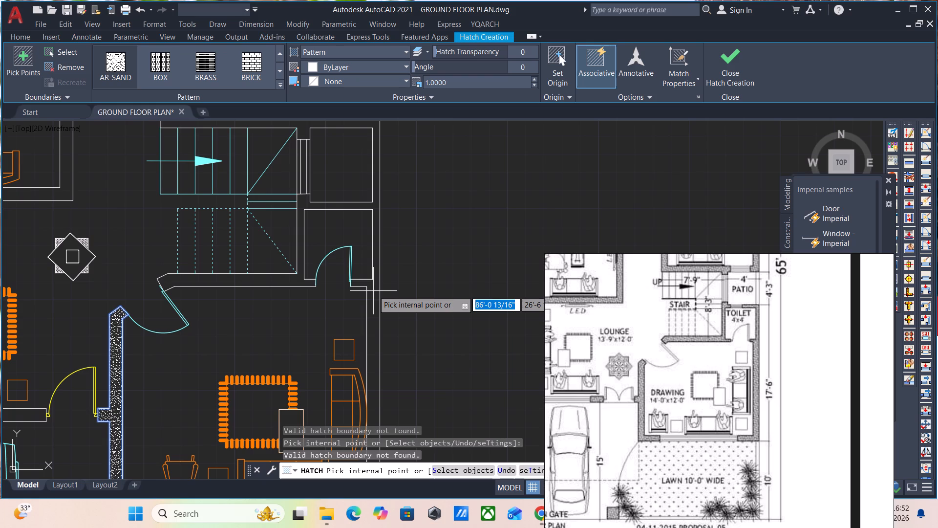
{"action": "key", "text": "Return"}
{"action": "left_click", "coordinate": [373, 291]}
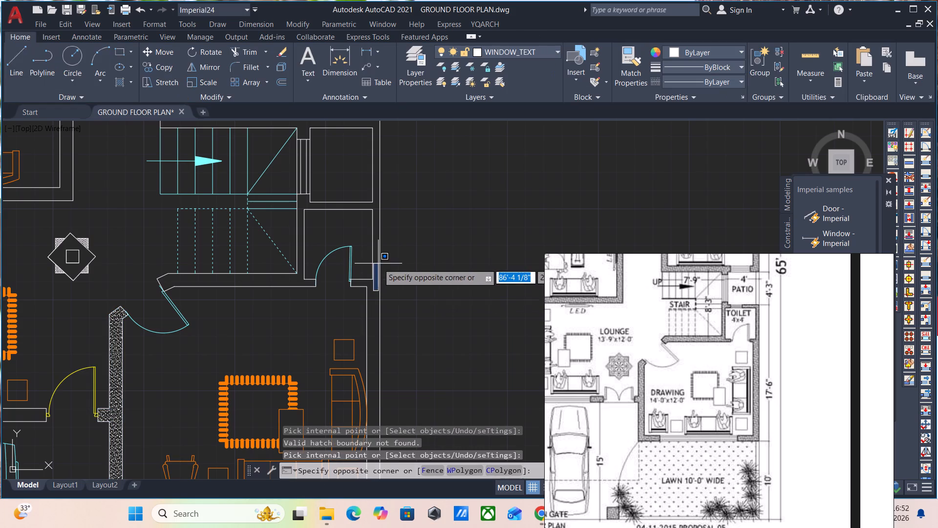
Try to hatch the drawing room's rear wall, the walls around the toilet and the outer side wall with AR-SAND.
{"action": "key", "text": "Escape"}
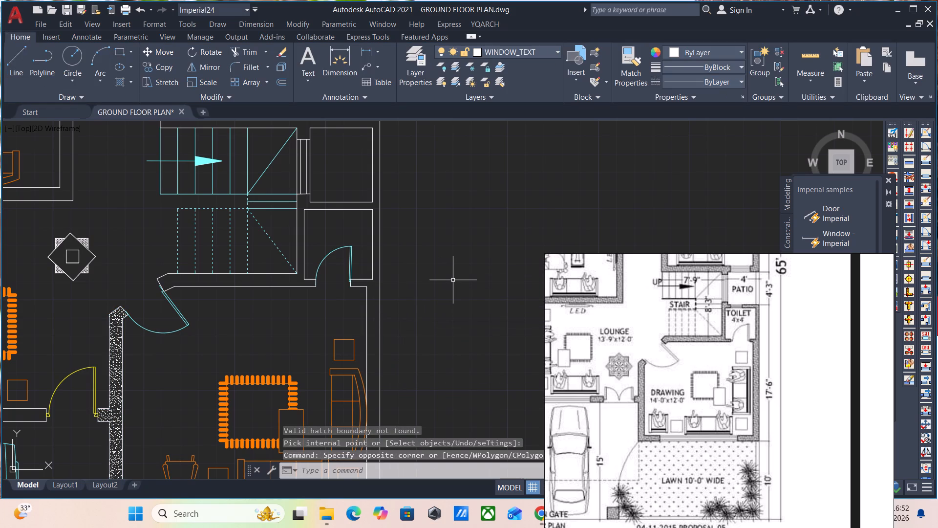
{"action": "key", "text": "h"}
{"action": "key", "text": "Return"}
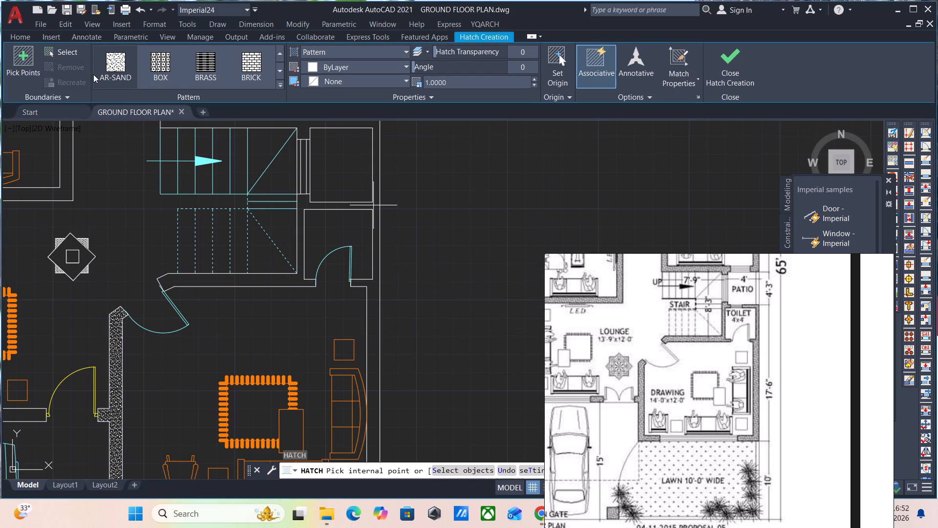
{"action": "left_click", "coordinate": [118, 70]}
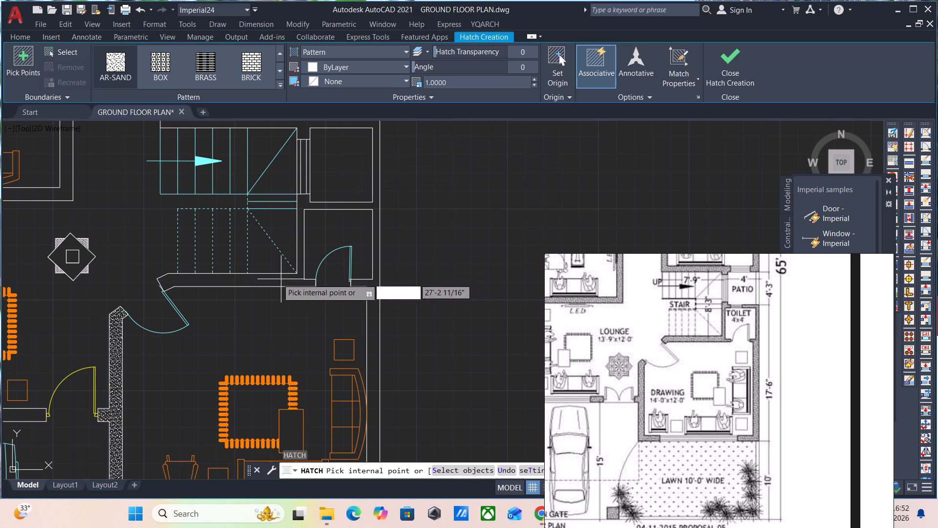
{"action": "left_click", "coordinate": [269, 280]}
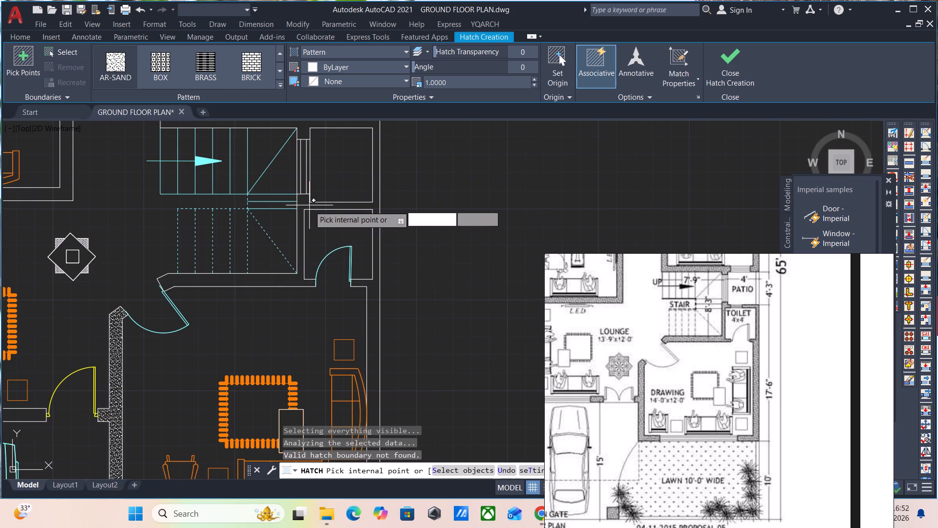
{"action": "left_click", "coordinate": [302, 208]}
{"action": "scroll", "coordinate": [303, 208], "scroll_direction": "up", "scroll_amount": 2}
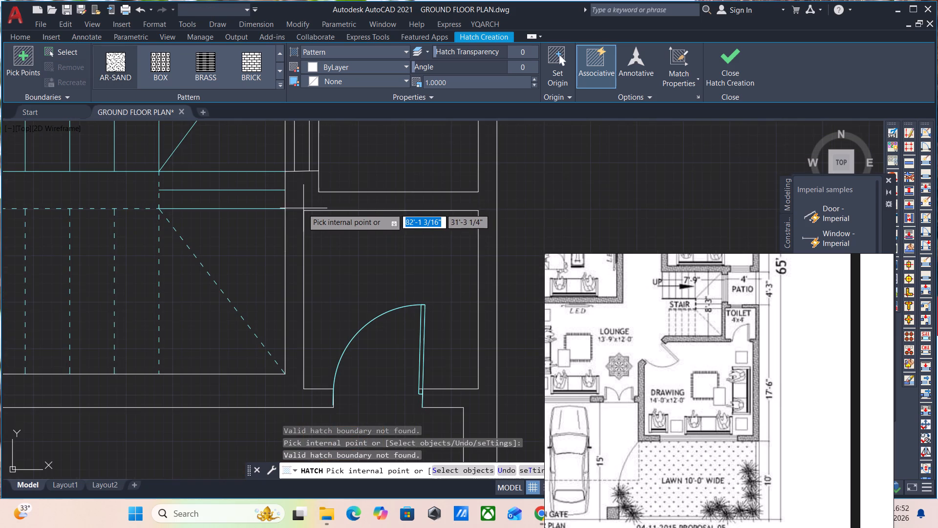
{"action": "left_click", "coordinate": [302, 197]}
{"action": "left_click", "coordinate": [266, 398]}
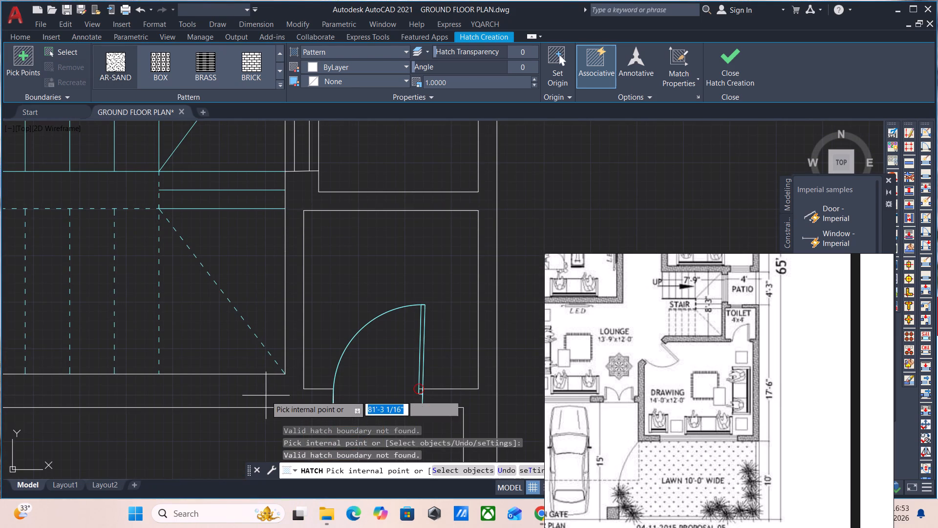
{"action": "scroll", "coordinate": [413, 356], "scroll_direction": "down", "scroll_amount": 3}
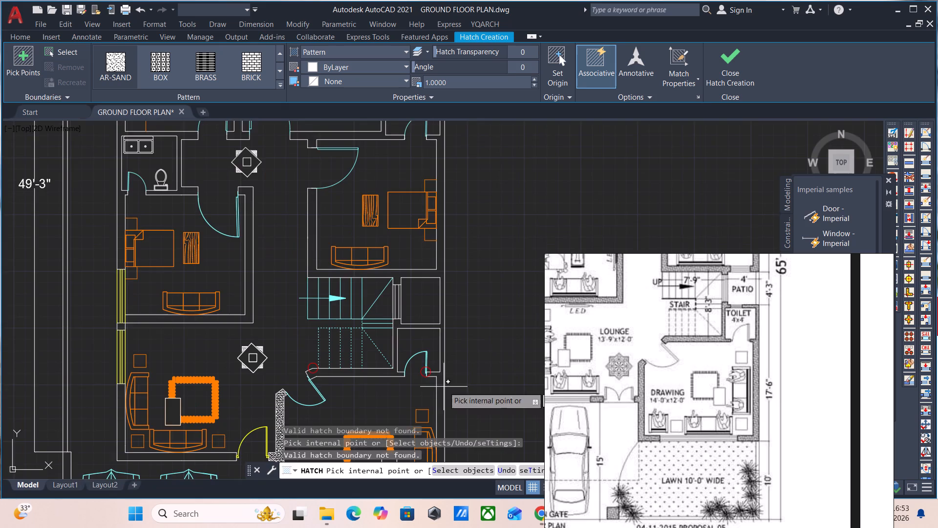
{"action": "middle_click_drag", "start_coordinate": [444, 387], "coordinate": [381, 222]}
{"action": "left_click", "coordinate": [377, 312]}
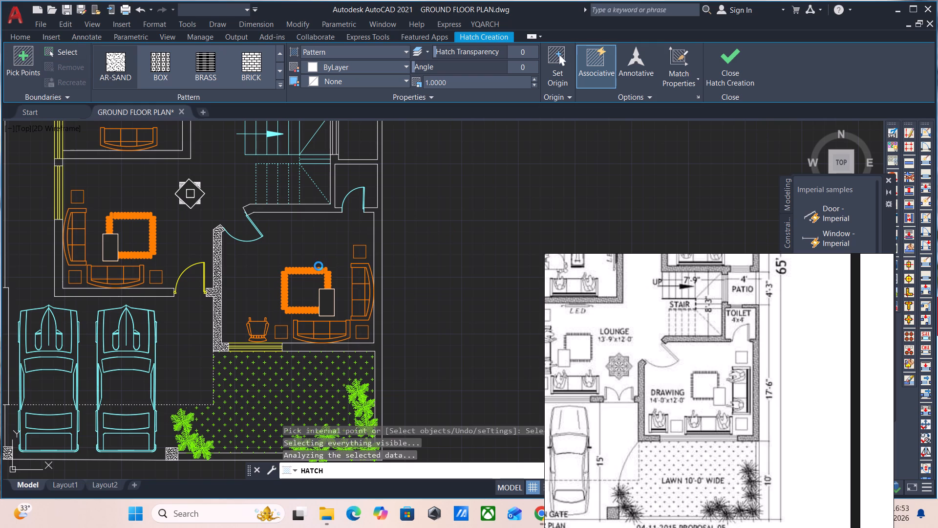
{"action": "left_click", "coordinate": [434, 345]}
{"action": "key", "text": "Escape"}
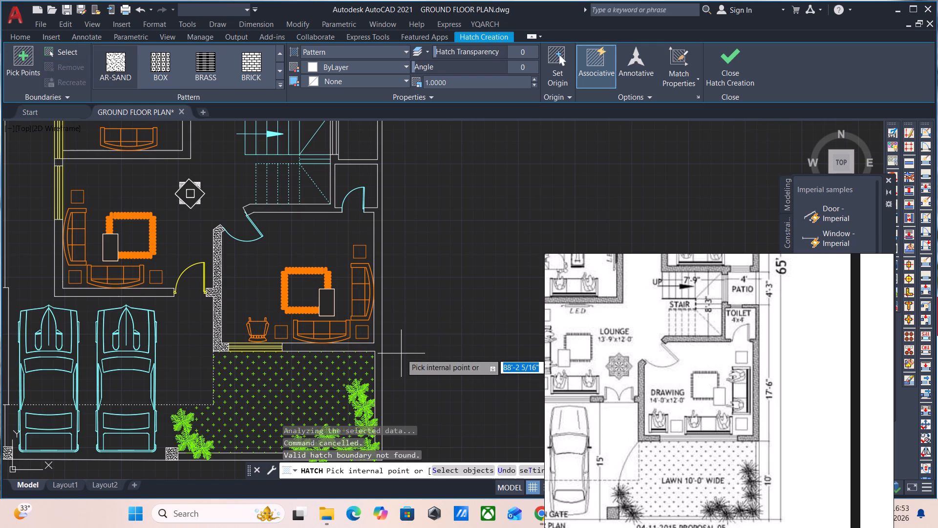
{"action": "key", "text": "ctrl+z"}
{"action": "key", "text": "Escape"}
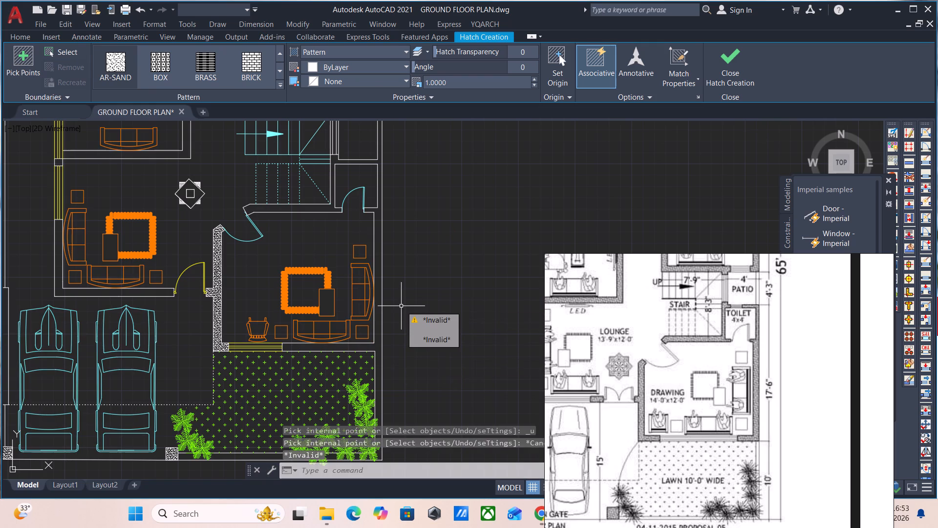
Undo the last two hatch operations on the drawing room walls and save the drawing.
{"action": "key", "text": "ctrl+z"}
{"action": "key", "text": "ctrl+z"}
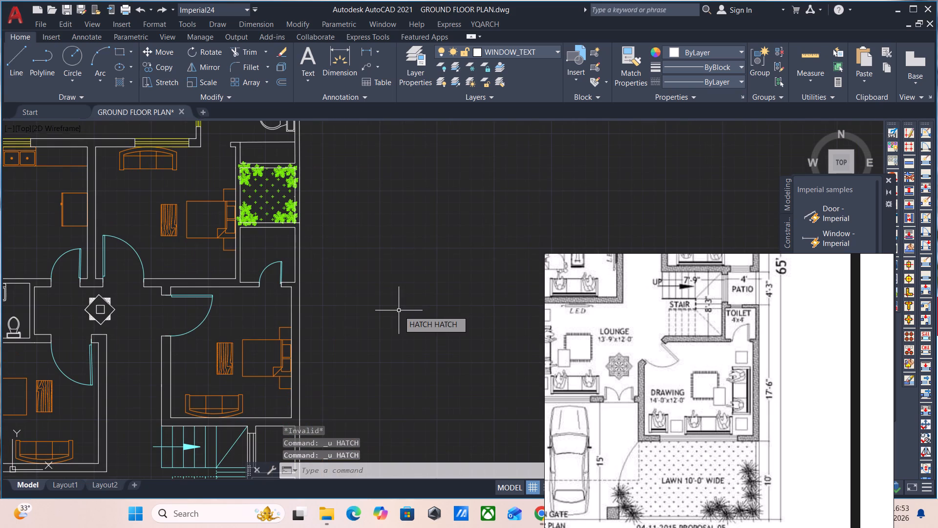
{"action": "scroll", "coordinate": [350, 301], "scroll_direction": "down", "scroll_amount": 1}
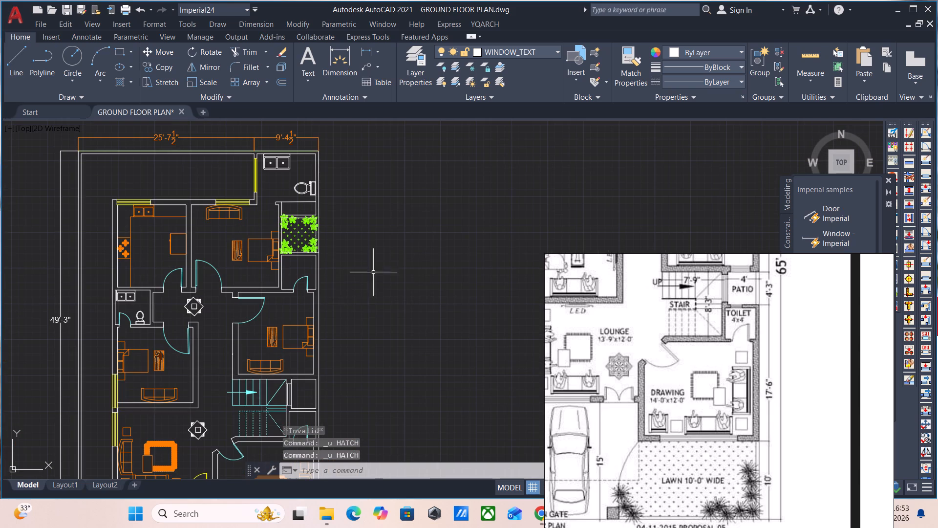
{"action": "scroll", "coordinate": [383, 260], "scroll_direction": "down", "scroll_amount": 2}
{"action": "scroll", "coordinate": [402, 321], "scroll_direction": "up", "scroll_amount": 1}
{"action": "middle_click_drag", "start_coordinate": [410, 340], "coordinate": [497, 337]}
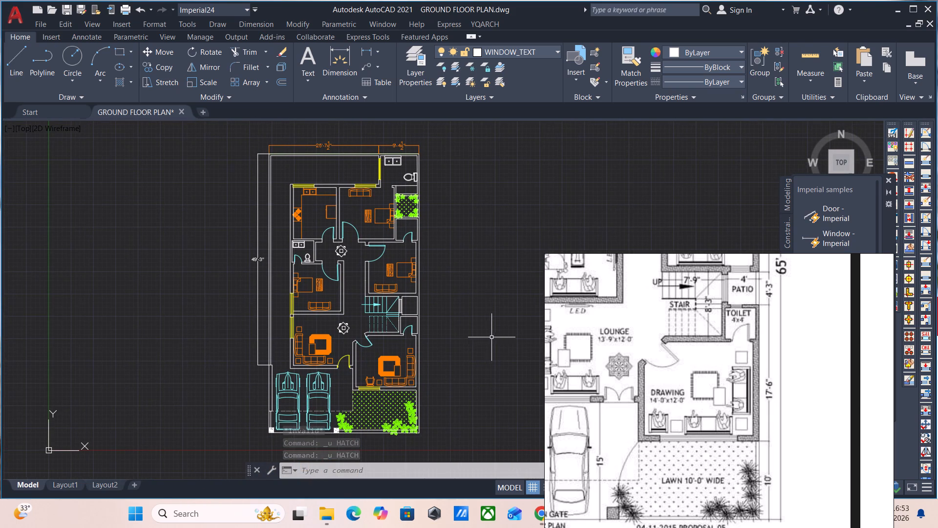
{"action": "key", "text": "ctrl+s"}
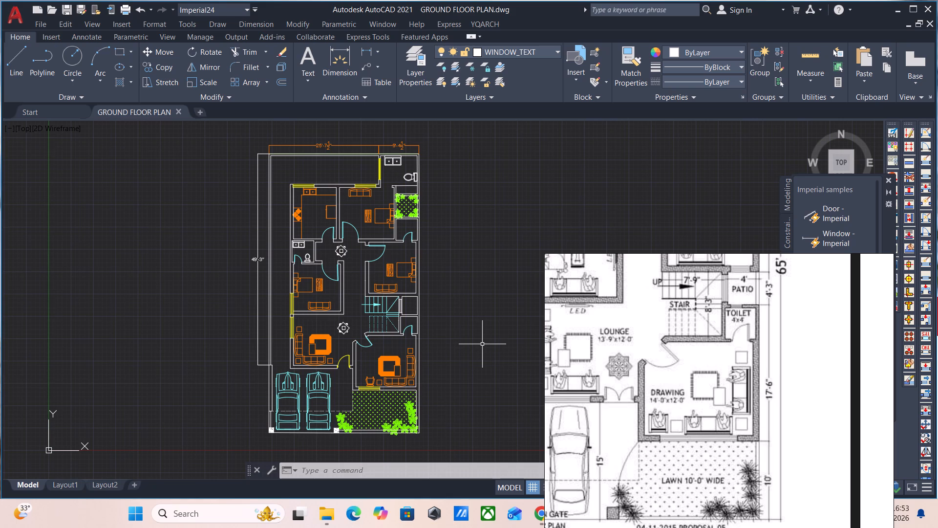
Rebuild the axes from the walls of the whole plan with YQArch WWA, using a main drawing scale of 1:3.93700787.
{"action": "type", "text": "WW"}
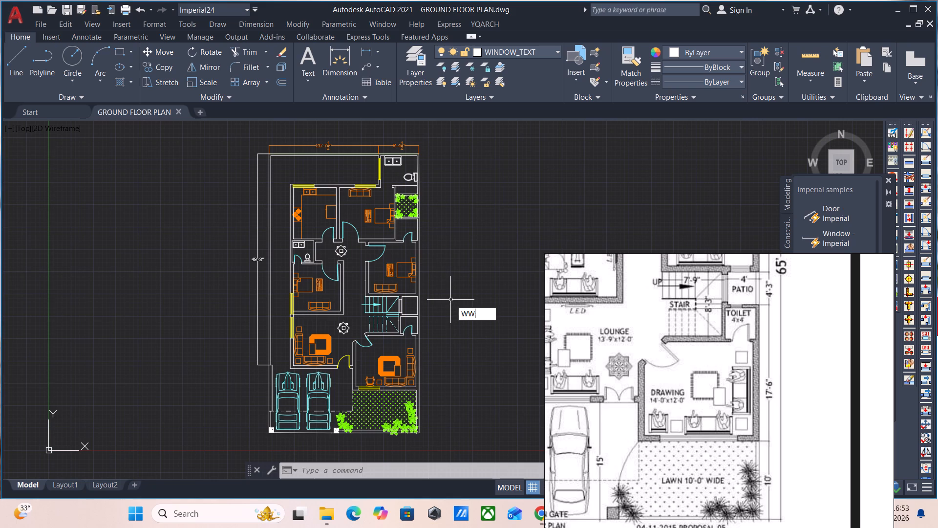
{"action": "key", "text": "a"}
{"action": "key", "text": "Return"}
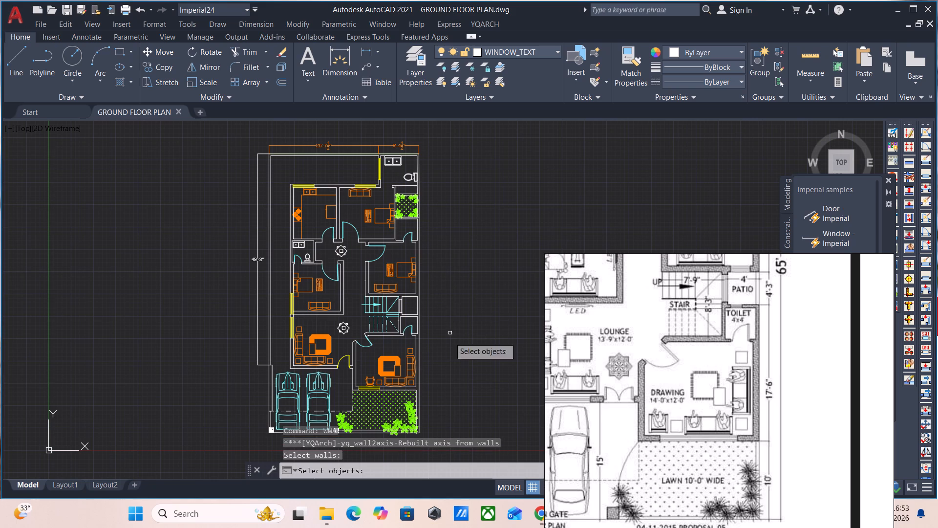
{"action": "scroll", "coordinate": [431, 404], "scroll_direction": "down", "scroll_amount": 1}
{"action": "middle_click_drag", "start_coordinate": [443, 416], "coordinate": [445, 363]}
{"action": "left_click_drag", "start_coordinate": [463, 405], "coordinate": [455, 377]}
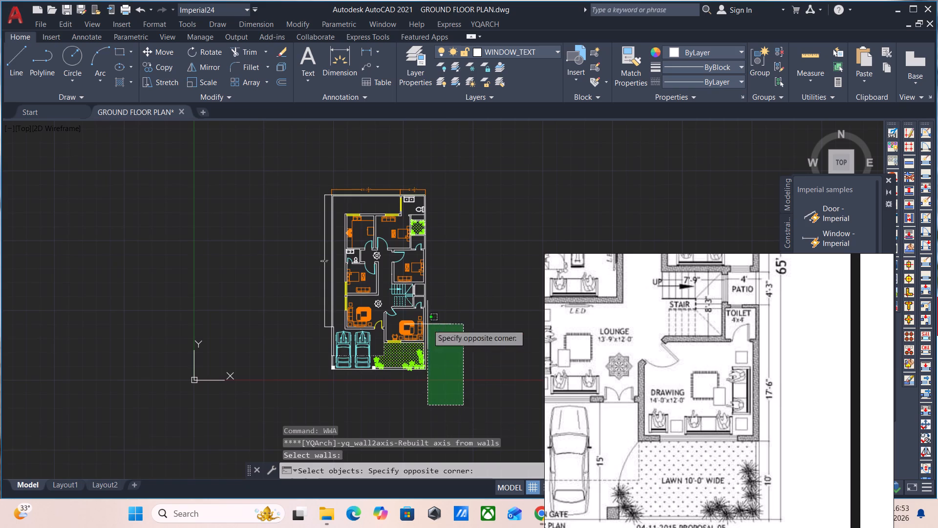
{"action": "left_click", "coordinate": [304, 165]}
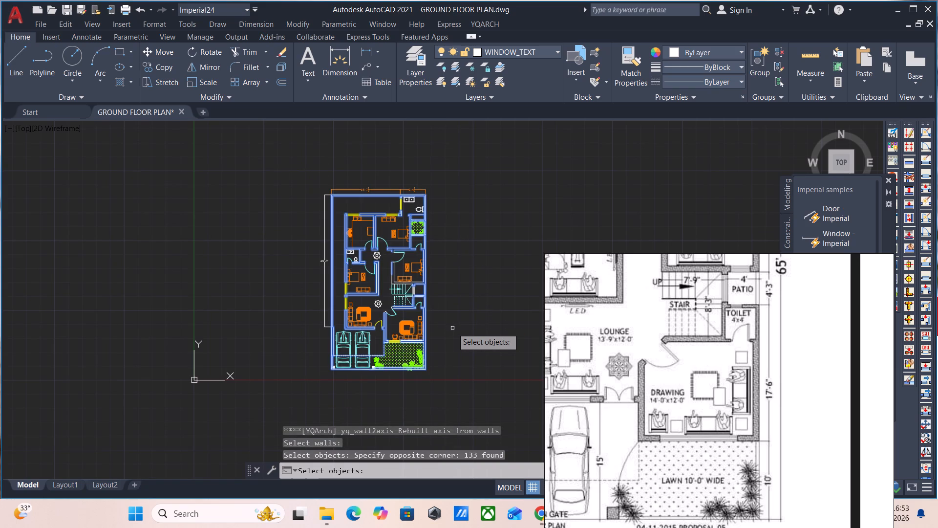
{"action": "key", "text": "Return"}
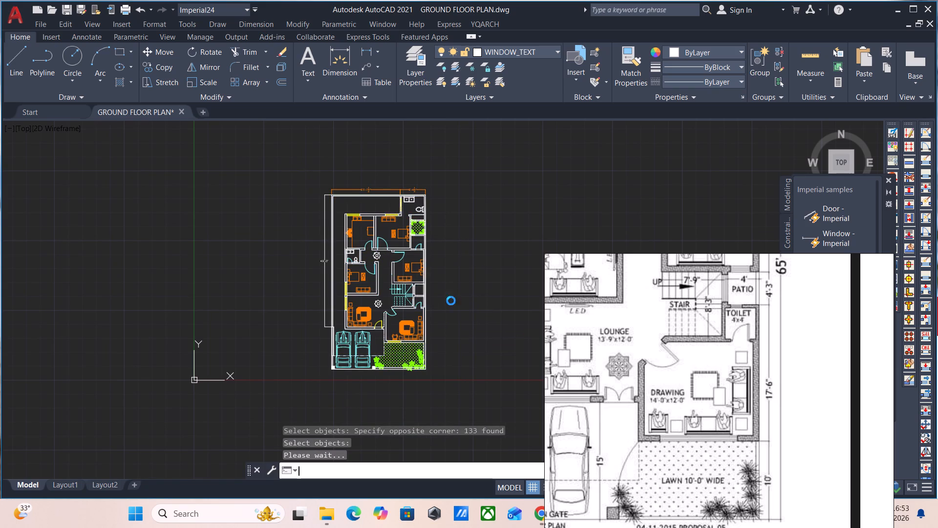
{"action": "left_click", "coordinate": [436, 371]}
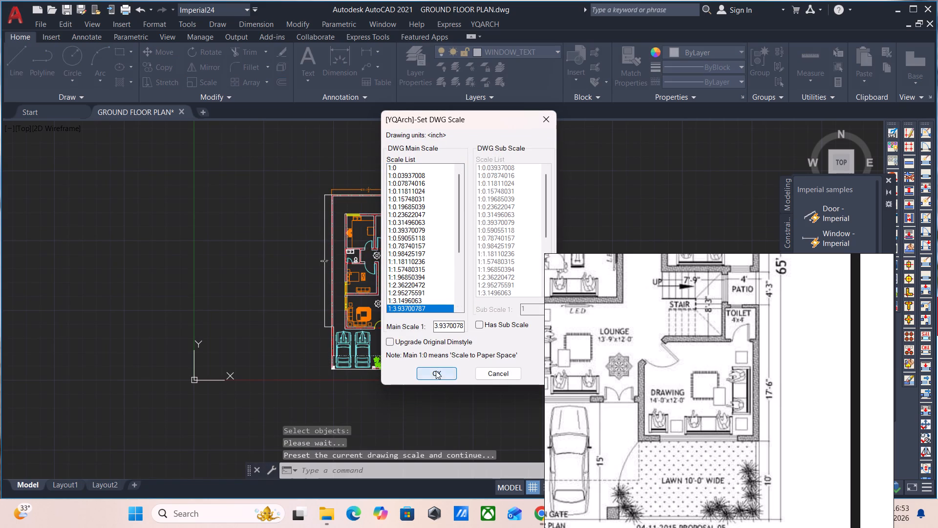
Examine the rebuilt axis lines along the walls, from the rear passage to the front lawn.
{"action": "scroll", "coordinate": [465, 263], "scroll_direction": "up", "scroll_amount": 2}
{"action": "middle_click_drag", "start_coordinate": [404, 242], "coordinate": [417, 326]}
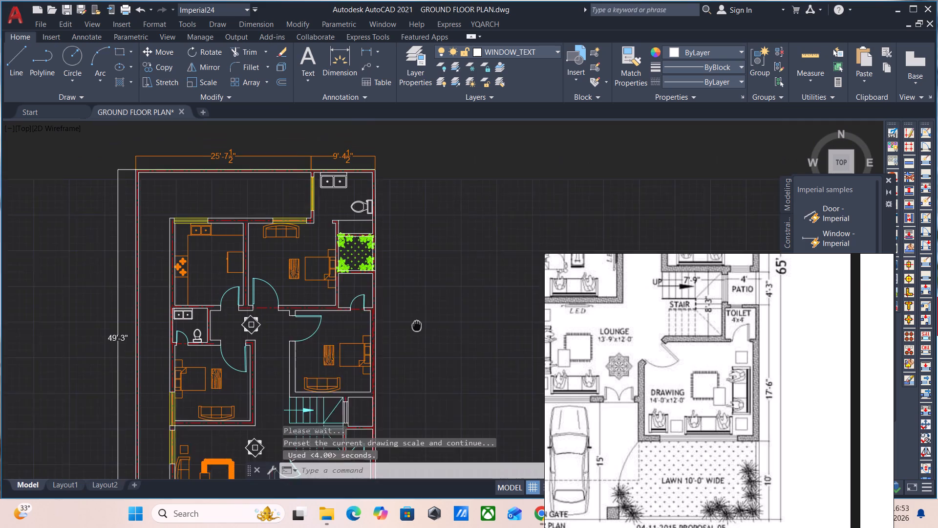
{"action": "middle_click_drag", "start_coordinate": [417, 326], "coordinate": [425, 389]}
{"action": "scroll", "coordinate": [432, 333], "scroll_direction": "up", "scroll_amount": 1}
{"action": "middle_click_drag", "start_coordinate": [448, 369], "coordinate": [515, 241]}
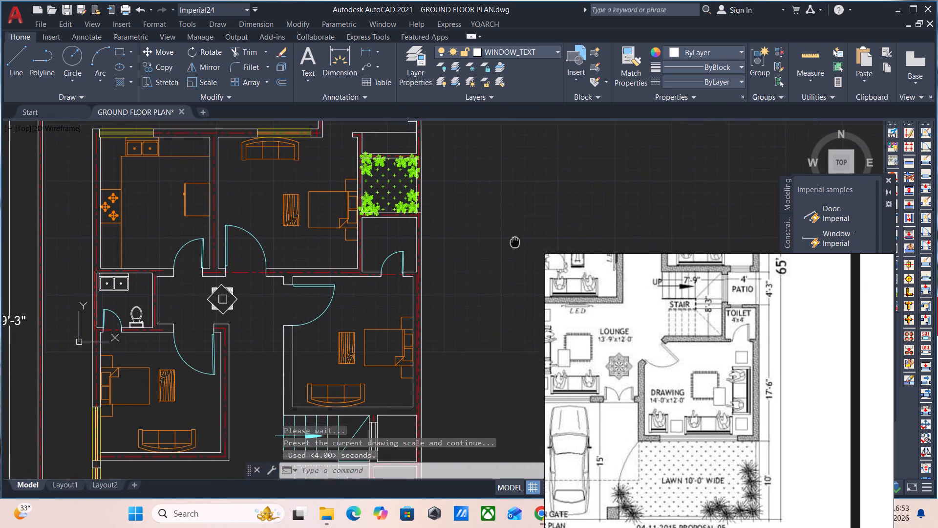
{"action": "middle_click_drag", "start_coordinate": [515, 241], "coordinate": [522, 229]}
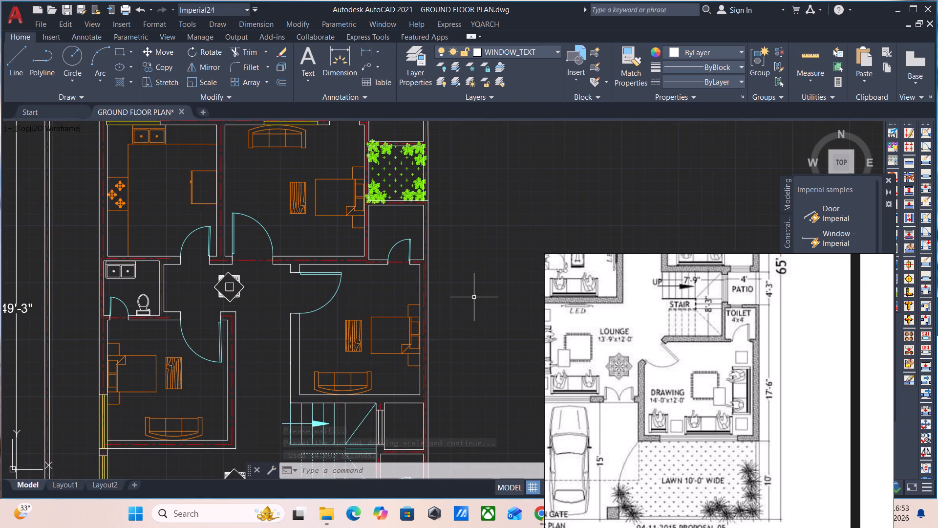
{"action": "scroll", "coordinate": [474, 297], "scroll_direction": "down", "scroll_amount": 1}
{"action": "middle_click_drag", "start_coordinate": [468, 323], "coordinate": [497, 237]}
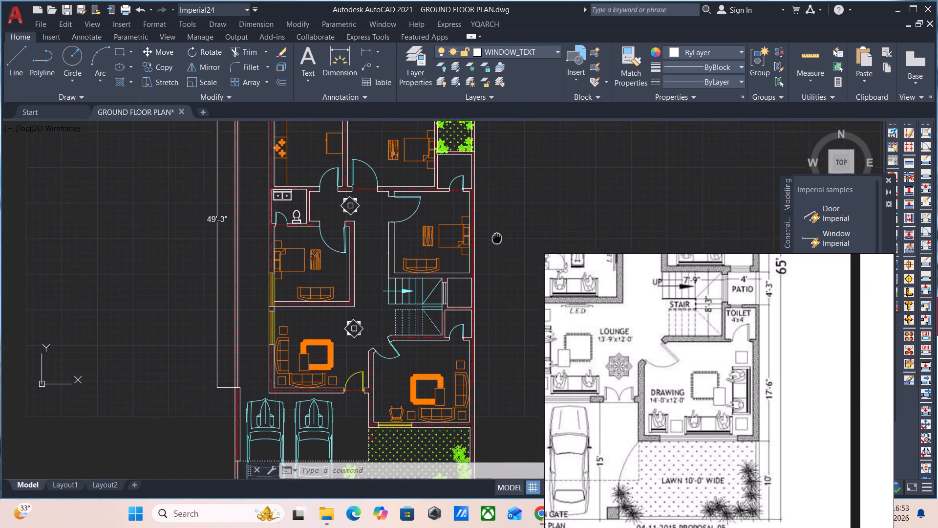
{"action": "middle_click_drag", "start_coordinate": [497, 237], "coordinate": [506, 205]}
{"action": "middle_click_drag", "start_coordinate": [514, 233], "coordinate": [490, 318]}
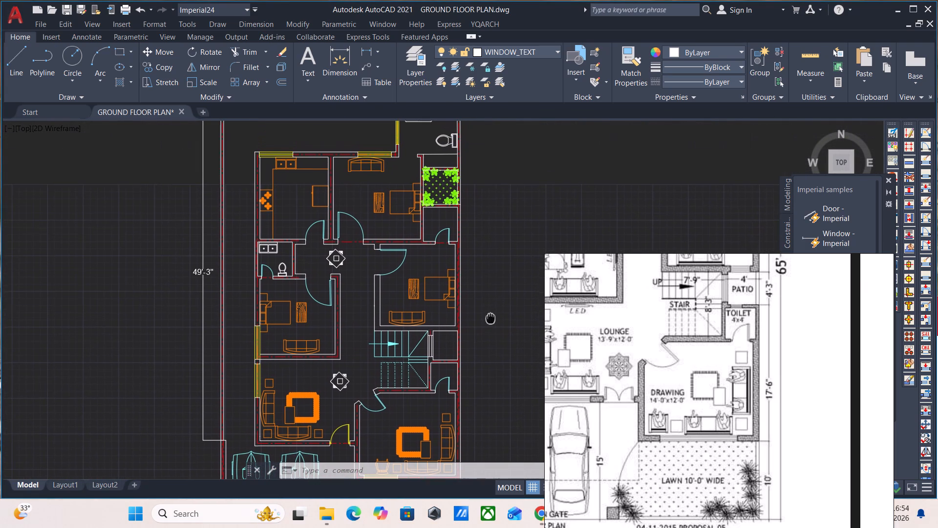
{"action": "middle_click_drag", "start_coordinate": [490, 318], "coordinate": [490, 319]}
Save the drawing.
{"action": "key", "text": "ctrl+s"}
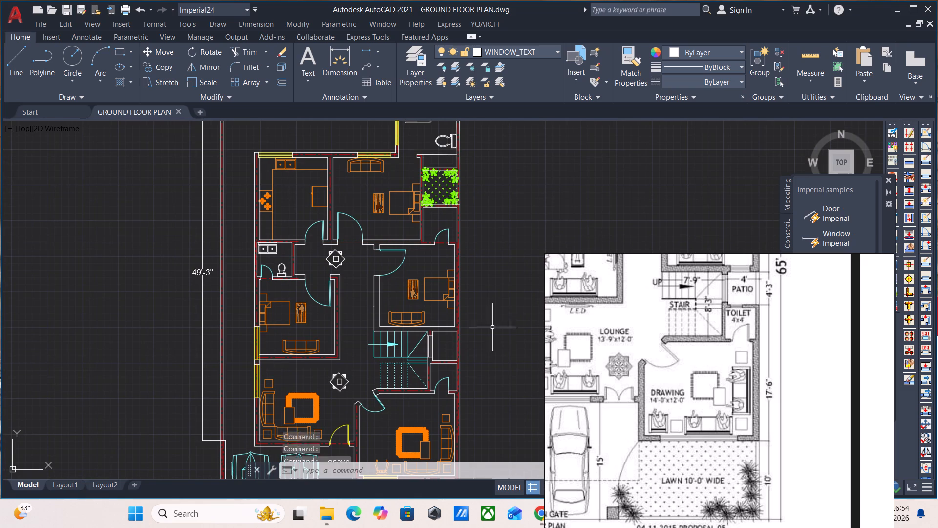
Examine the planter boxes along the rear passage wall in the reference plan.
{"action": "middle_click_drag", "start_coordinate": [514, 175], "coordinate": [474, 318]}
{"action": "scroll", "coordinate": [475, 308], "scroll_direction": "up", "scroll_amount": 1}
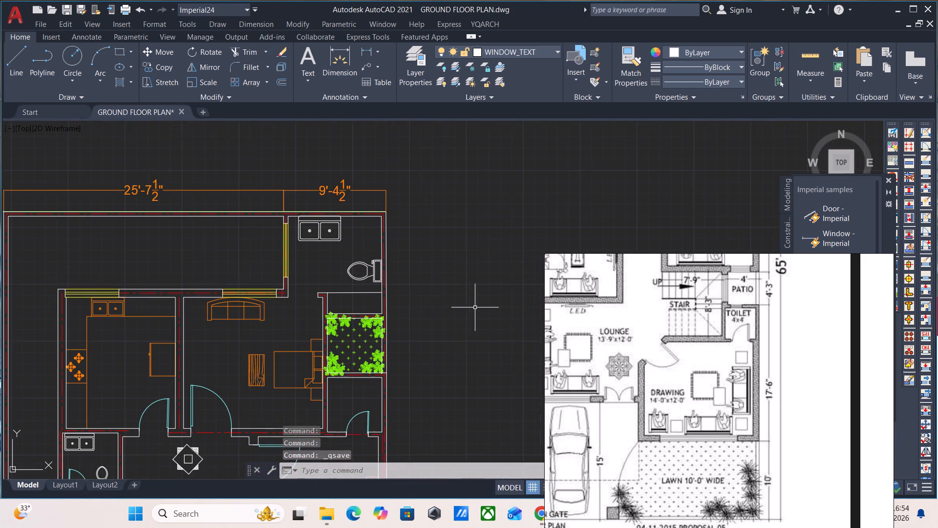
{"action": "scroll", "coordinate": [693, 378], "scroll_direction": "down", "scroll_amount": 2}
{"action": "middle_click_drag", "start_coordinate": [626, 319], "coordinate": [697, 435]}
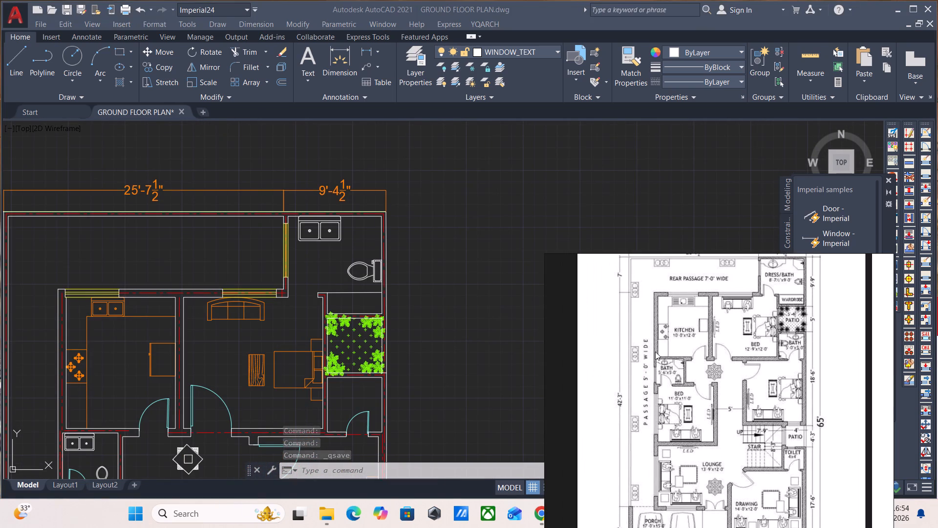
{"action": "scroll", "coordinate": [640, 339], "scroll_direction": "up", "scroll_amount": 2}
{"action": "scroll", "coordinate": [649, 316], "scroll_direction": "down", "scroll_amount": 2}
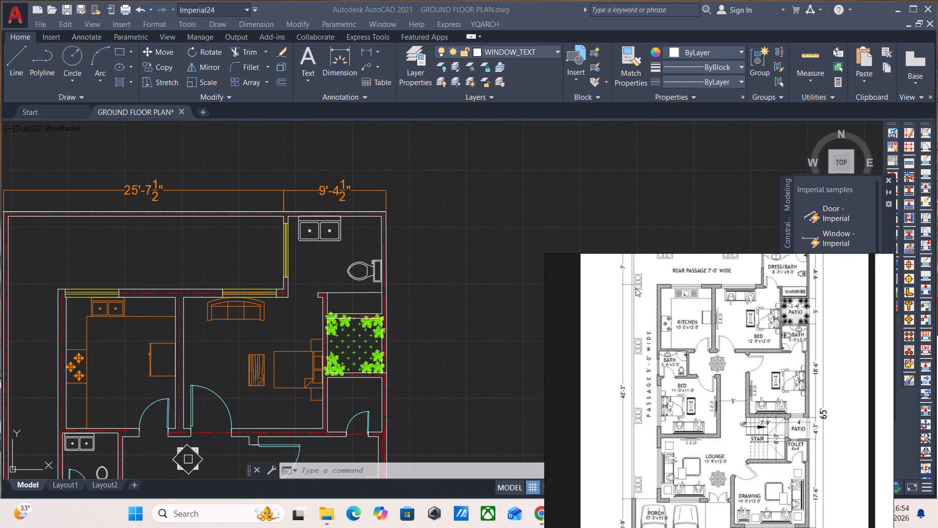
{"action": "middle_click_drag", "start_coordinate": [641, 318], "coordinate": [627, 420]}
{"action": "scroll", "coordinate": [668, 359], "scroll_direction": "up", "scroll_amount": 2}
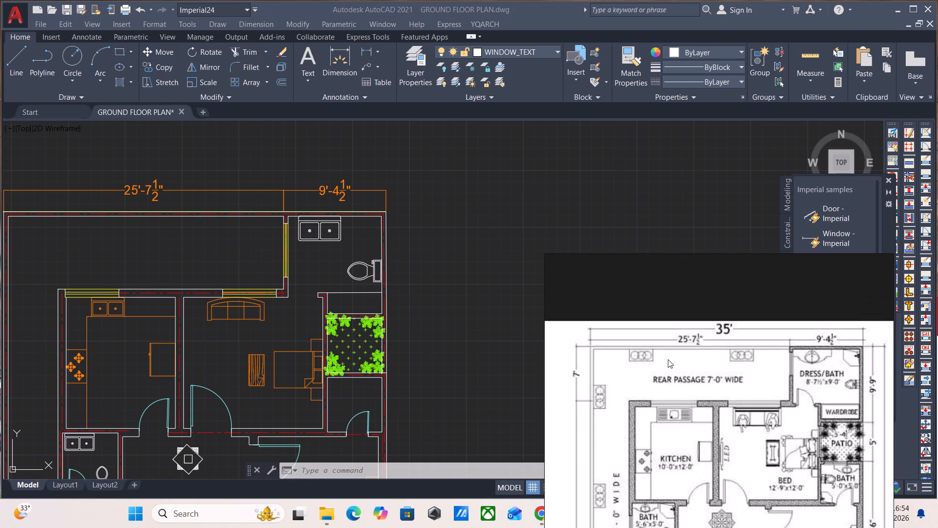
{"action": "scroll", "coordinate": [668, 359], "scroll_direction": "up", "scroll_amount": 3}
{"action": "scroll", "coordinate": [624, 365], "scroll_direction": "up", "scroll_amount": 2}
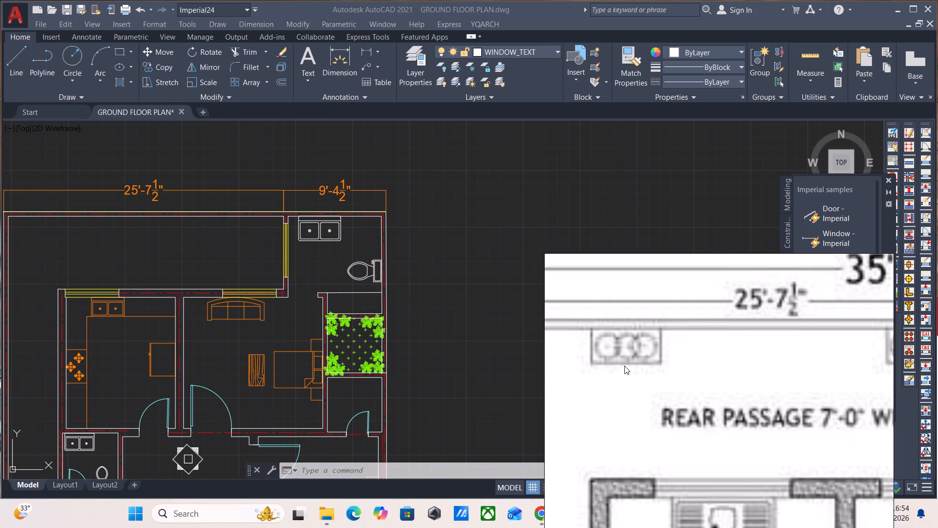
Draw a planter box rectangle against the inner face of the rear passage's outer wall, near the dress/bath, following the reference plan.
{"action": "scroll", "coordinate": [210, 277], "scroll_direction": "down", "scroll_amount": 1}
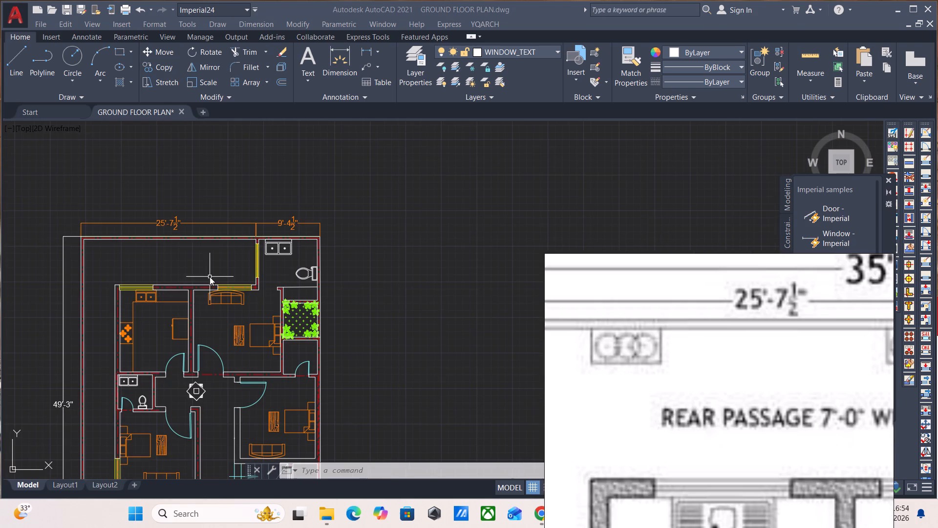
{"action": "middle_click_drag", "start_coordinate": [217, 281], "coordinate": [295, 308]}
{"action": "middle_click_drag", "start_coordinate": [174, 272], "coordinate": [276, 275]}
{"action": "scroll", "coordinate": [249, 259], "scroll_direction": "up", "scroll_amount": 1}
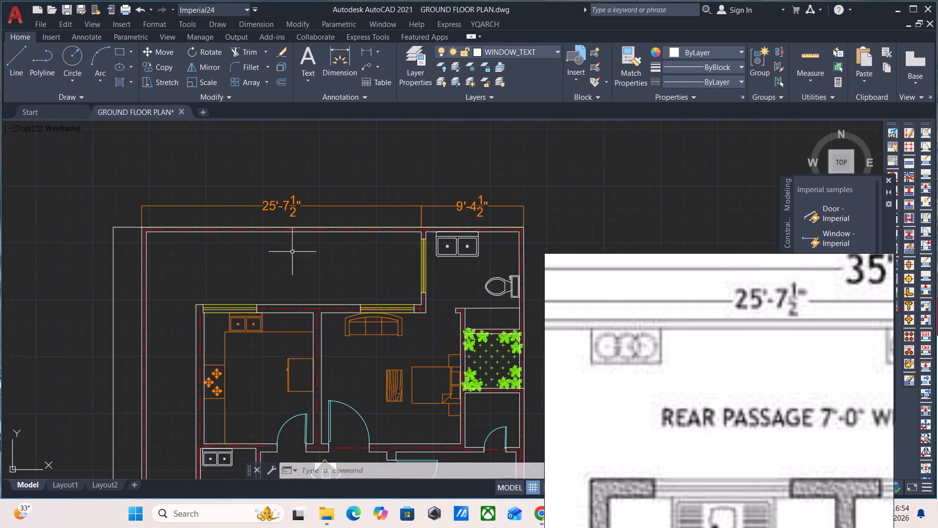
{"action": "scroll", "coordinate": [307, 254], "scroll_direction": "up", "scroll_amount": 1}
{"action": "middle_click_drag", "start_coordinate": [322, 271], "coordinate": [226, 335]}
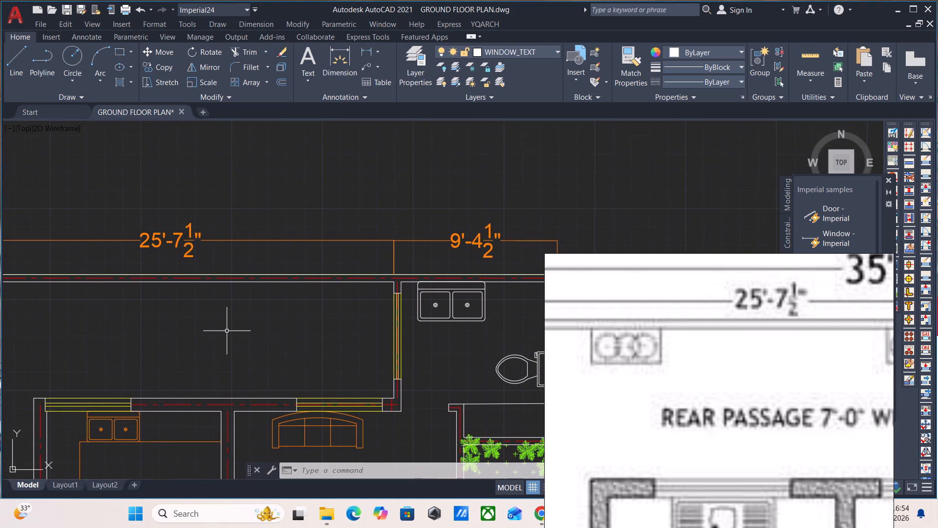
{"action": "type", "text": "REC"}
{"action": "key", "text": "Return"}
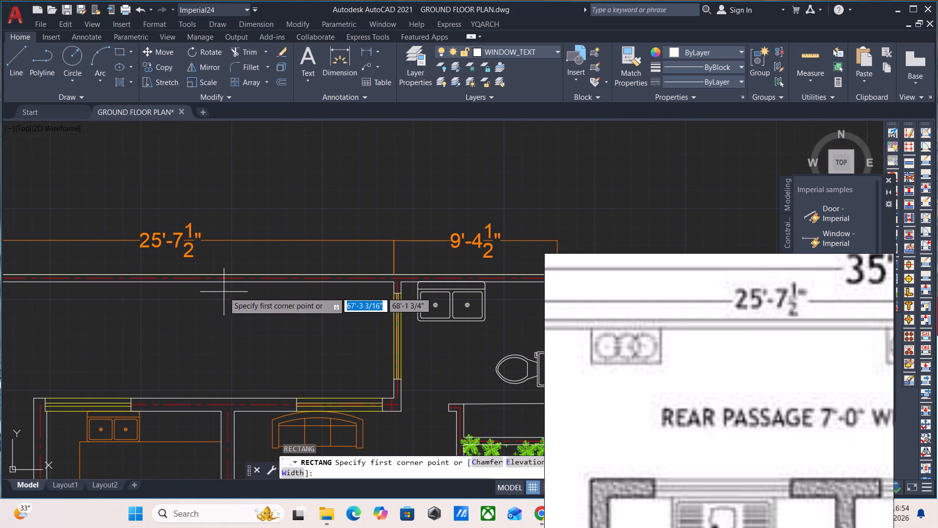
{"action": "scroll", "coordinate": [716, 380], "scroll_direction": "down", "scroll_amount": 6}
{"action": "middle_click_drag", "start_coordinate": [717, 380], "coordinate": [705, 381]}
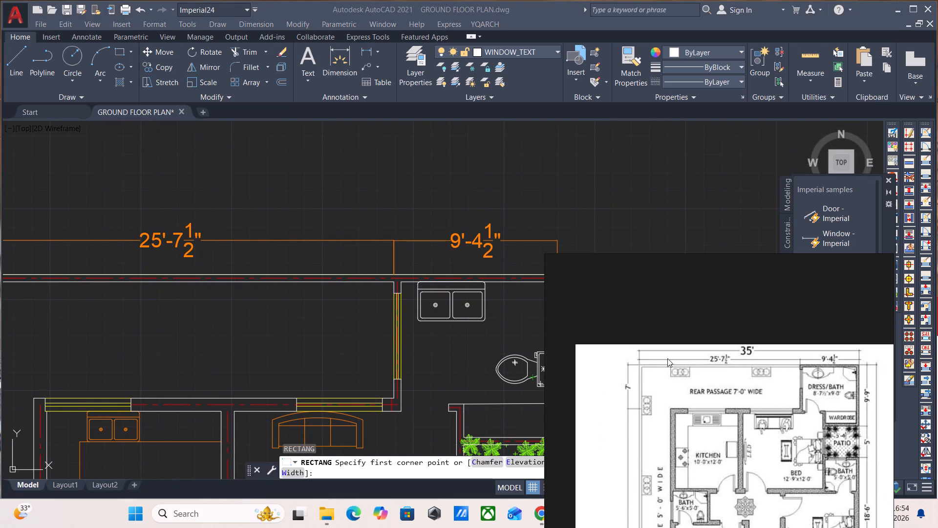
{"action": "left_click", "coordinate": [319, 321]}
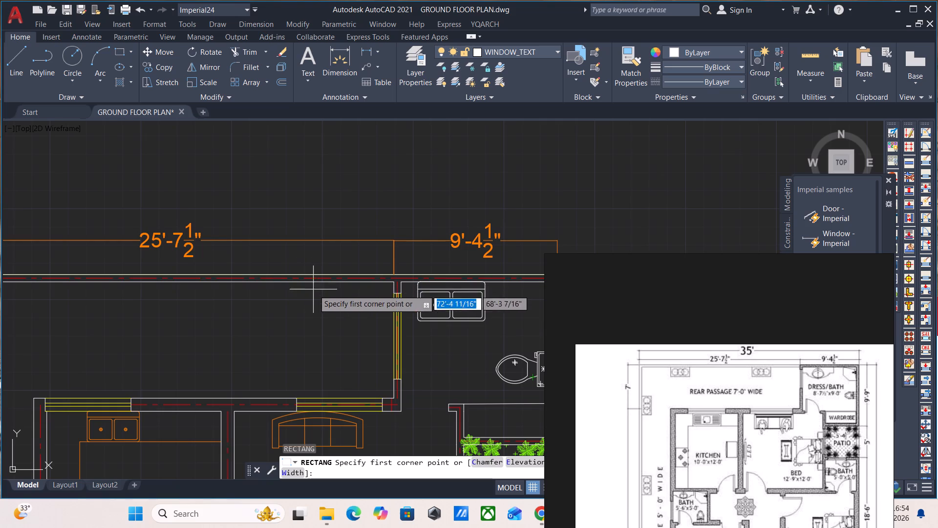
{"action": "scroll", "coordinate": [320, 299], "scroll_direction": "up", "scroll_amount": 1}
{"action": "left_click", "coordinate": [309, 275]}
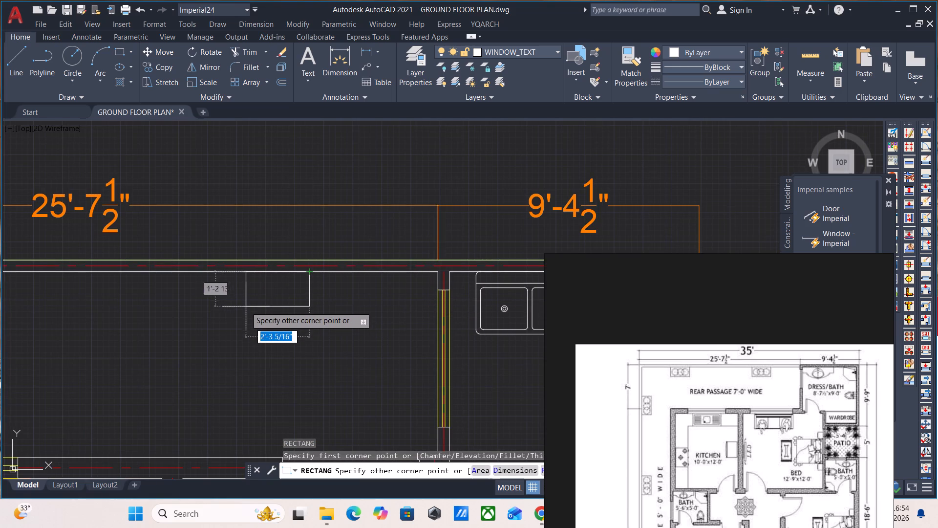
{"action": "left_click", "coordinate": [229, 311]}
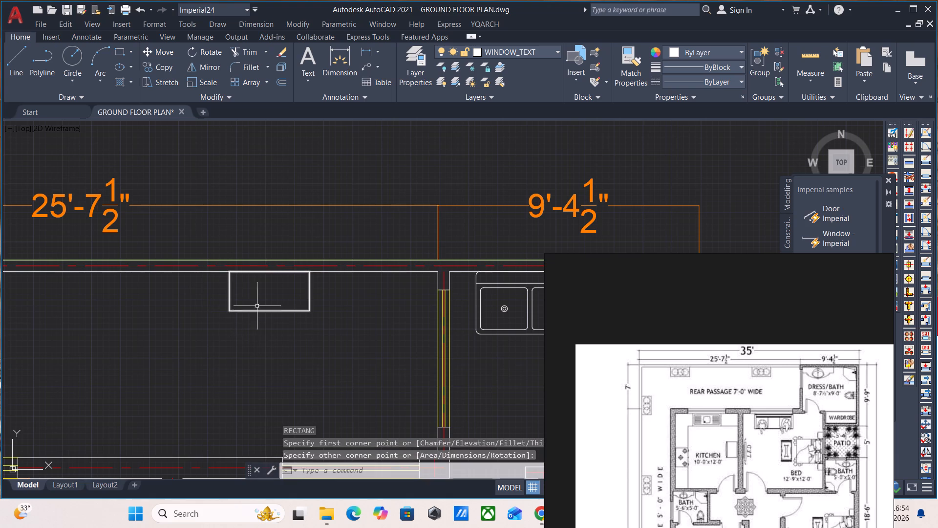
Move the planter box rectangle a short distance along the rear wall towards the dress/bath.
{"action": "left_click", "coordinate": [325, 331]}
{"action": "left_click", "coordinate": [171, 301]}
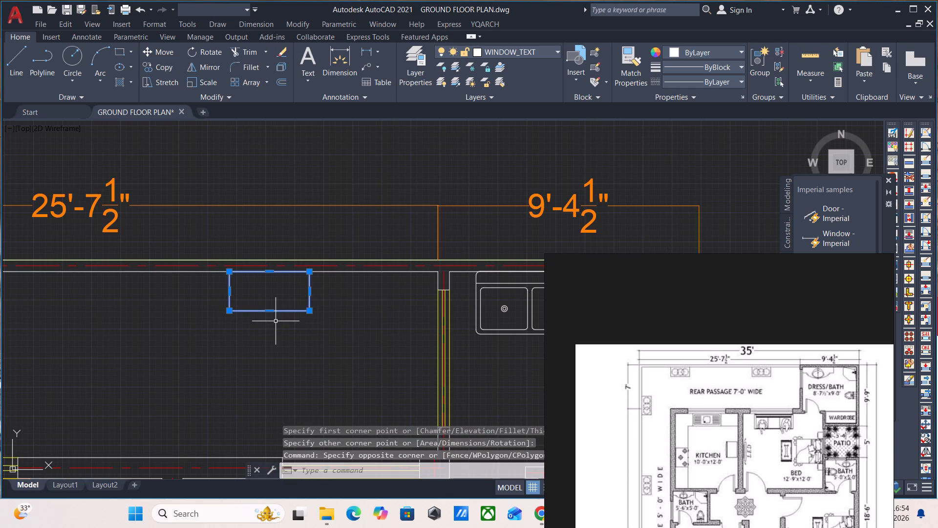
{"action": "key", "text": "m"}
{"action": "key", "text": "Return"}
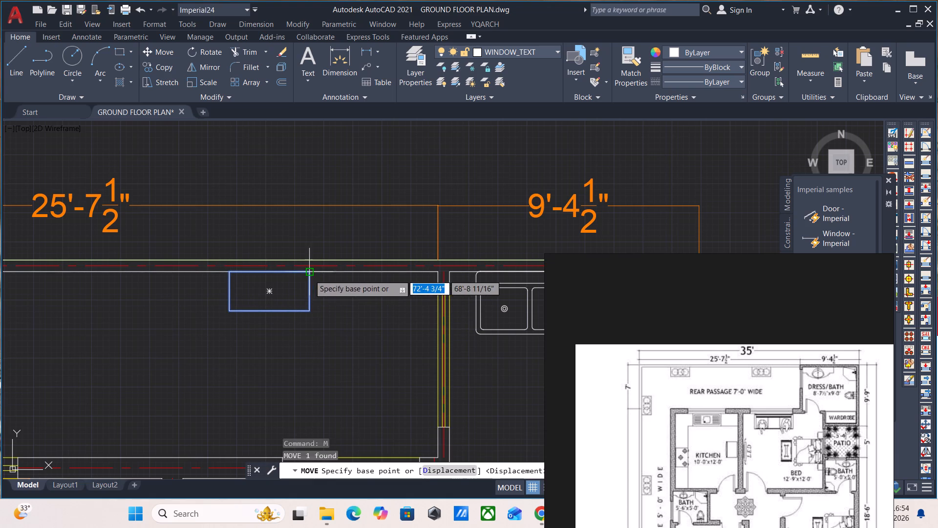
{"action": "left_click", "coordinate": [309, 275]}
{"action": "left_click", "coordinate": [341, 272]}
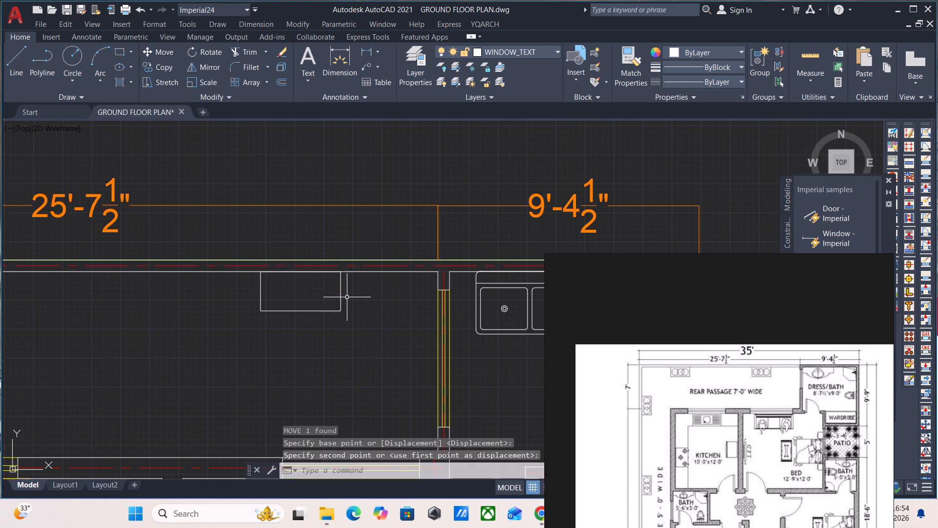
Draw a circle of about 5 3/16" radius inside the left part of the planter box.
{"action": "middle_click_drag", "start_coordinate": [352, 302], "coordinate": [328, 350]}
{"action": "scroll", "coordinate": [338, 358], "scroll_direction": "up", "scroll_amount": 2}
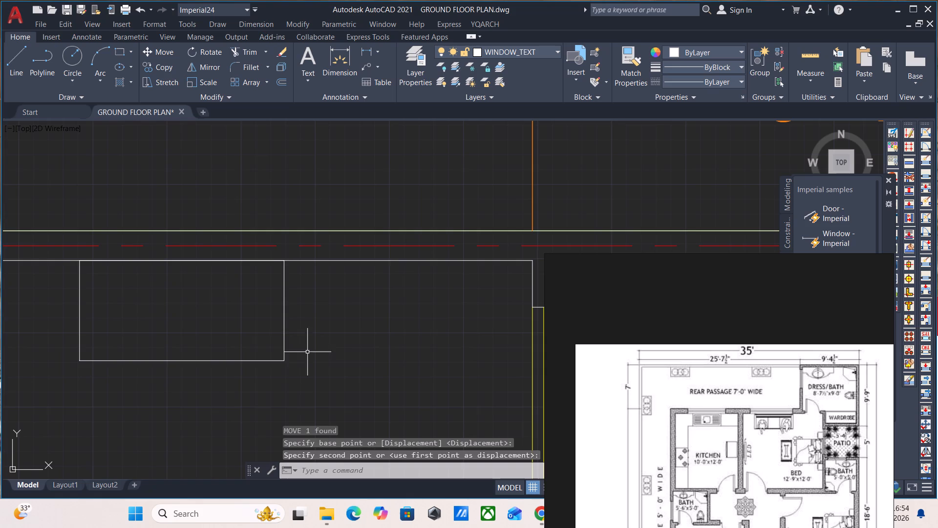
{"action": "middle_click_drag", "start_coordinate": [272, 328], "coordinate": [317, 330]}
{"action": "key", "text": "c"}
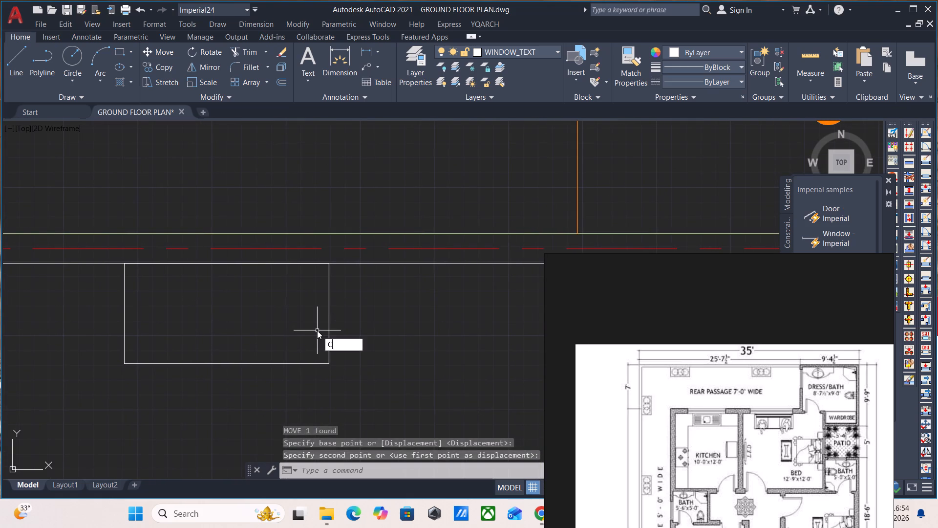
{"action": "key", "text": "Return"}
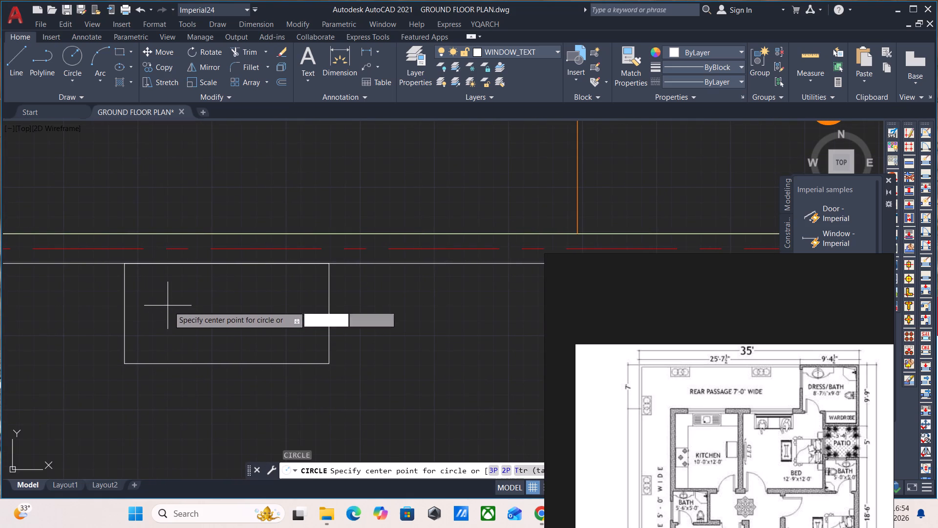
{"action": "left_click", "coordinate": [167, 303]}
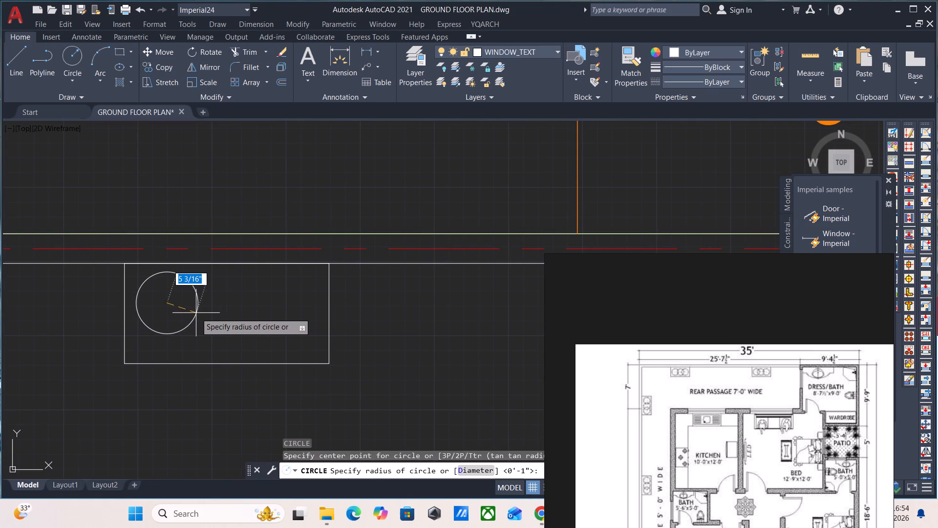
{"action": "left_click", "coordinate": [196, 313]}
Move the circle slightly down inside the planter box, away from the rear wall.
{"action": "left_click", "coordinate": [196, 314]}
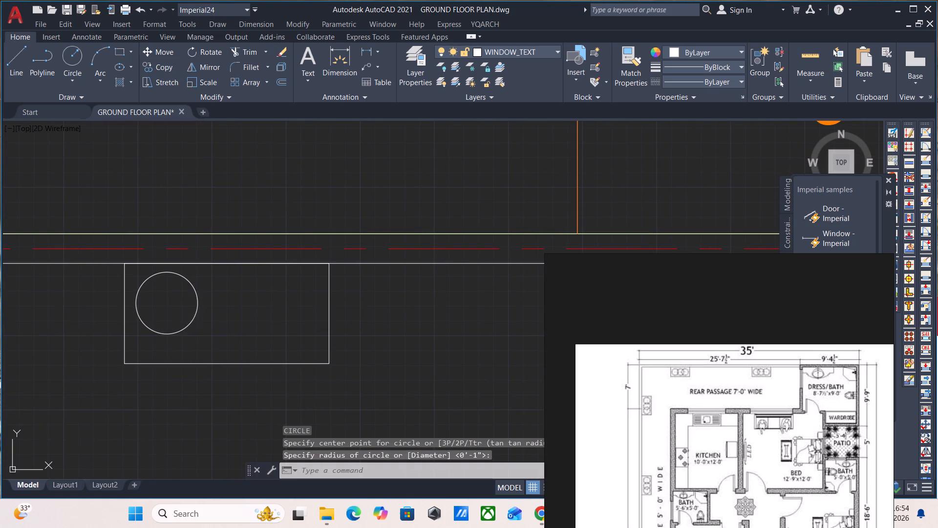
{"action": "key", "text": "m"}
{"action": "key", "text": "Return"}
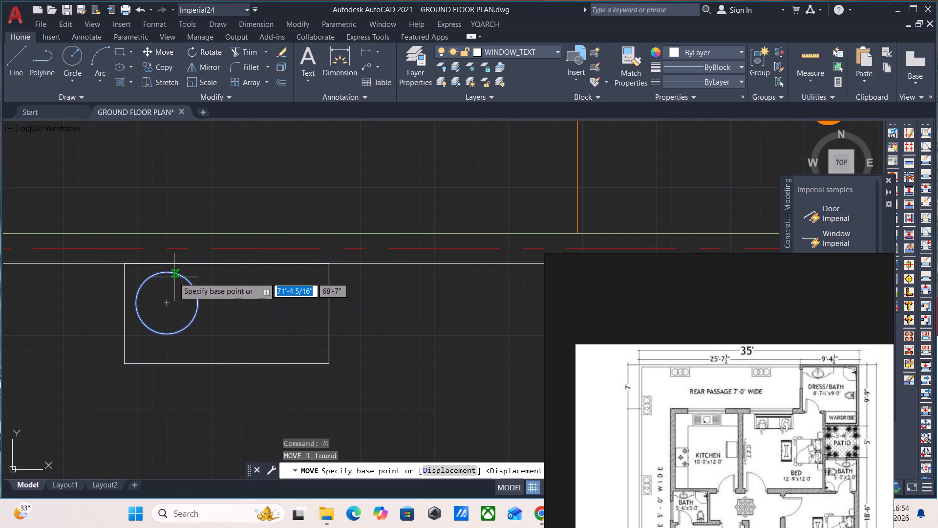
{"action": "left_click", "coordinate": [167, 275]}
{"action": "left_click", "coordinate": [167, 281]}
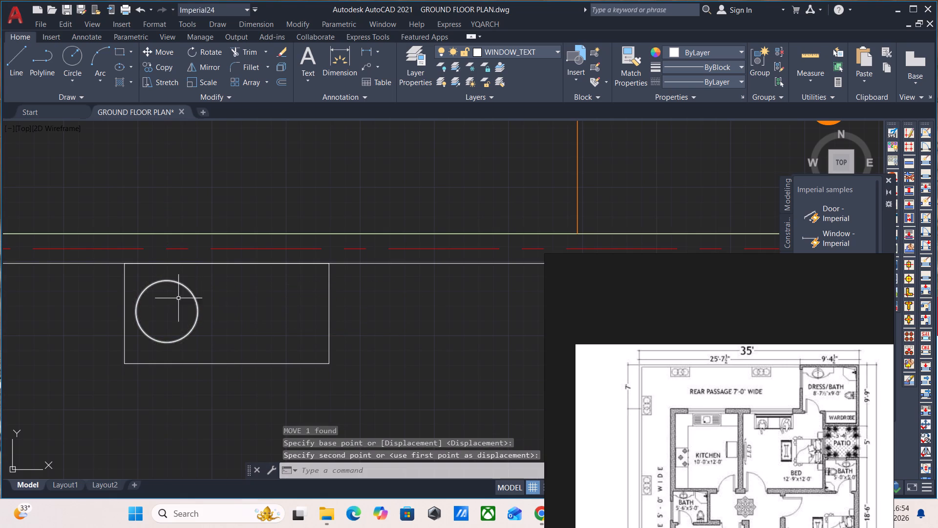
Copy the circle twice to its right to form a horizontal row of three slightly overlapping circles in the planter box.
{"action": "left_click", "coordinate": [224, 355]}
{"action": "left_click", "coordinate": [179, 302]}
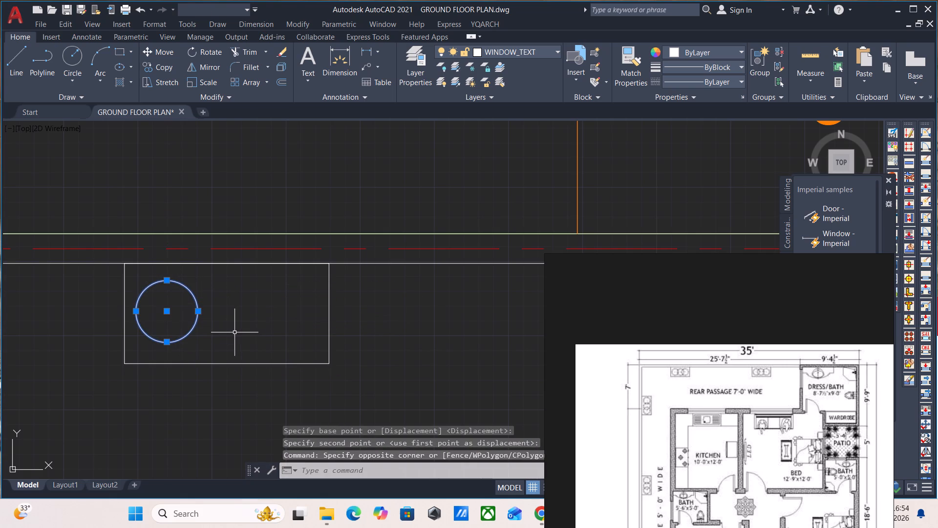
{"action": "type", "text": "CO"}
{"action": "key", "text": "Return"}
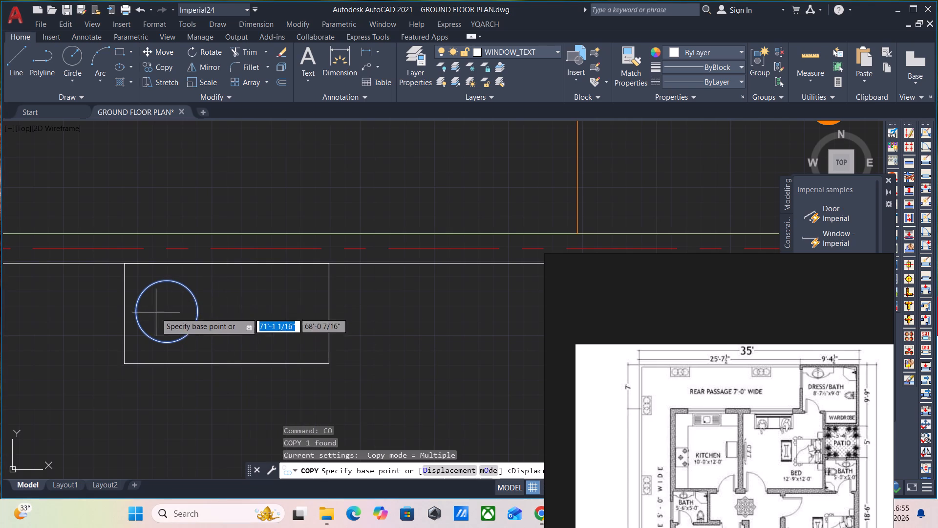
{"action": "left_click", "coordinate": [135, 308]}
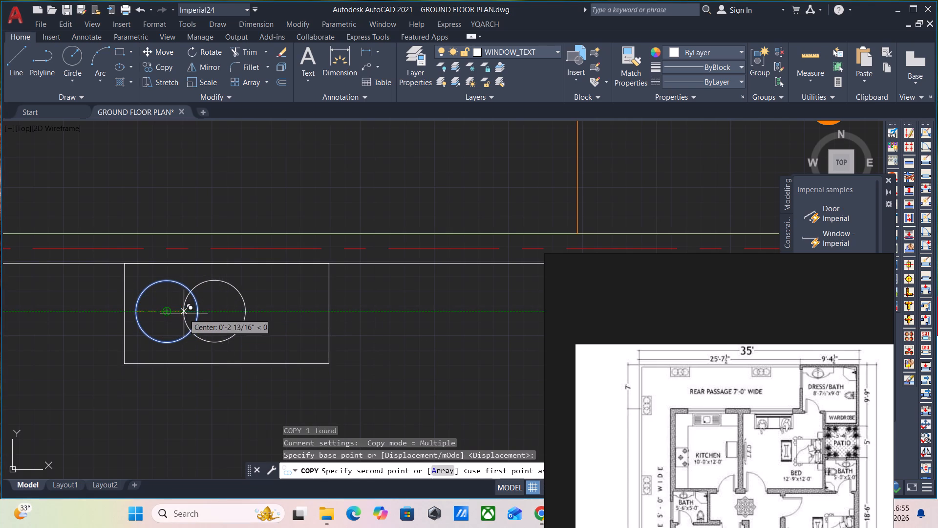
{"action": "left_click", "coordinate": [189, 316]}
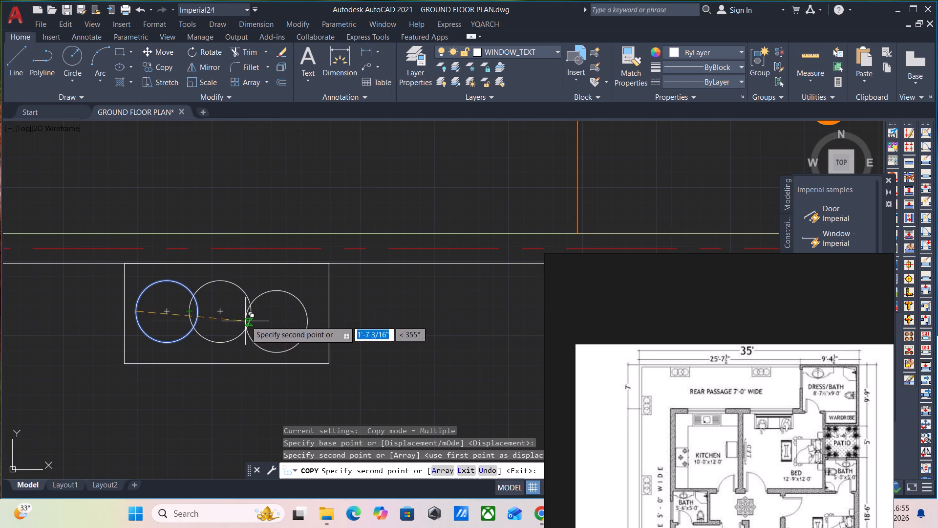
{"action": "left_click", "coordinate": [243, 316]}
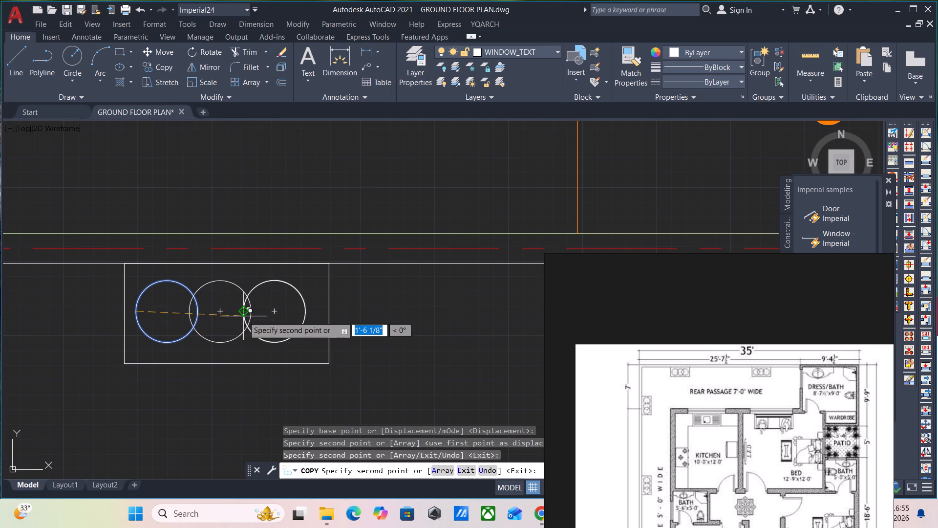
{"action": "key", "text": "Escape"}
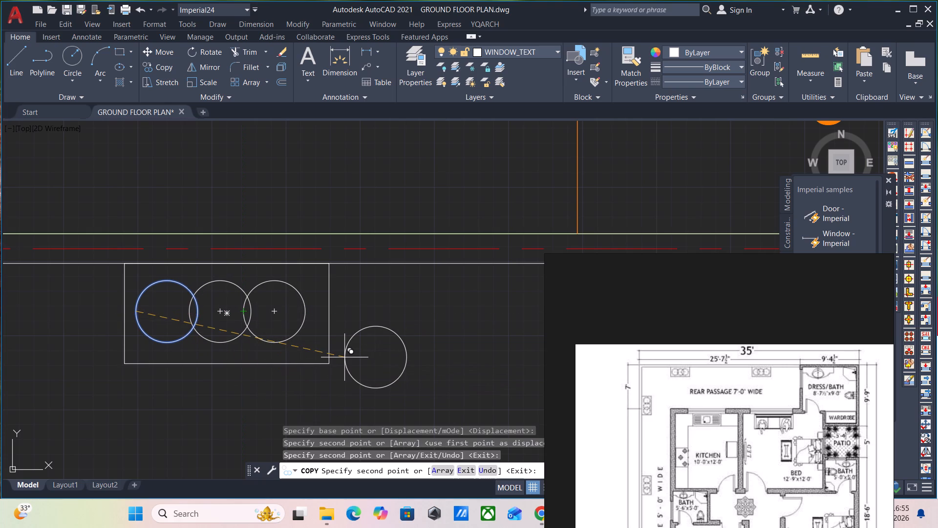
Move the three circles together slightly down, closer to the planter box's mid-height.
{"action": "left_click_drag", "start_coordinate": [285, 347], "coordinate": [282, 342]}
{"action": "left_click", "coordinate": [156, 302]}
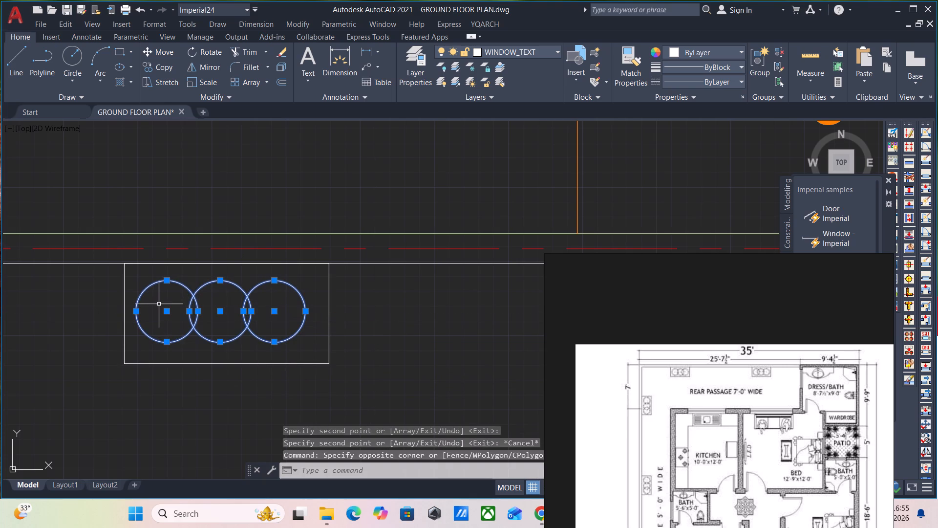
{"action": "key", "text": "m"}
{"action": "key", "text": "Return"}
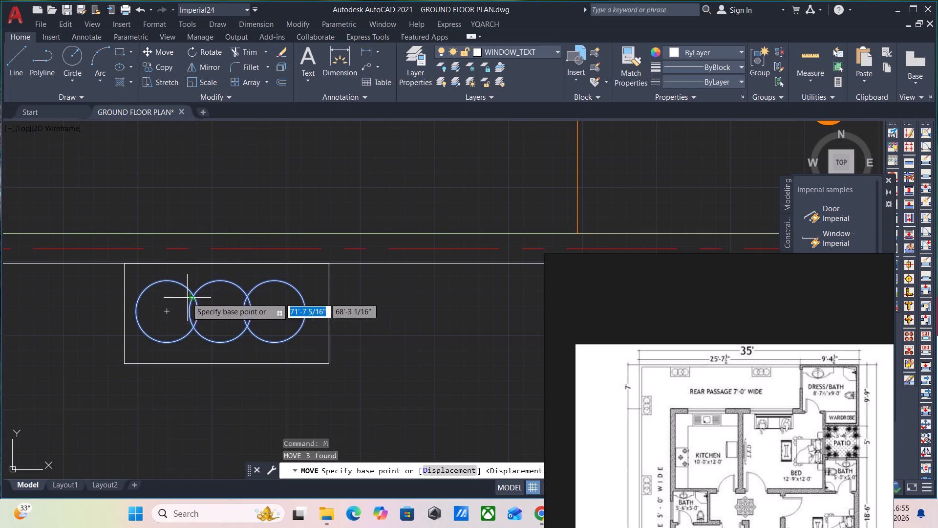
{"action": "left_click", "coordinate": [137, 315]}
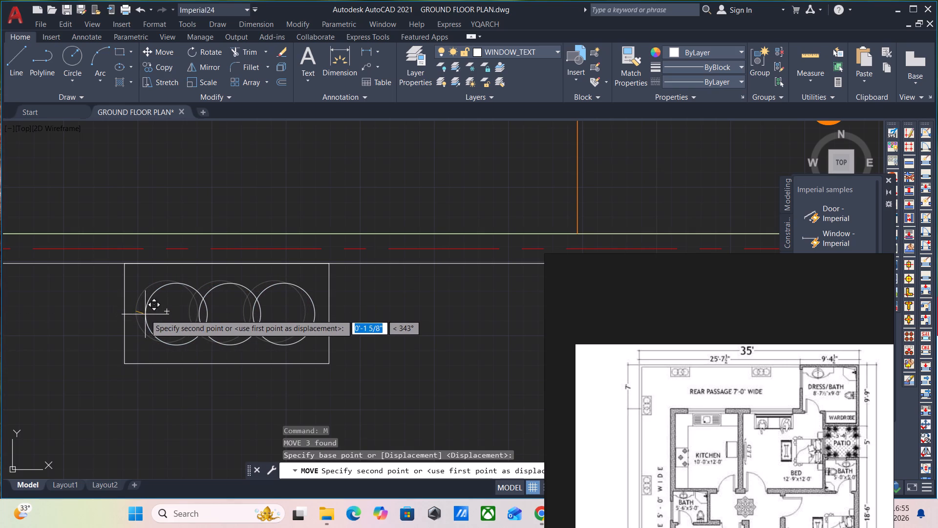
{"action": "left_click", "coordinate": [142, 314]}
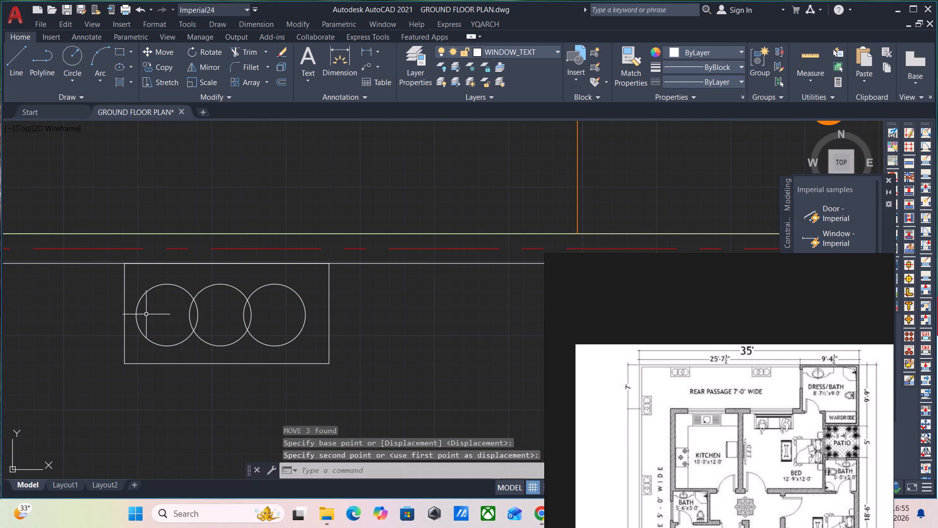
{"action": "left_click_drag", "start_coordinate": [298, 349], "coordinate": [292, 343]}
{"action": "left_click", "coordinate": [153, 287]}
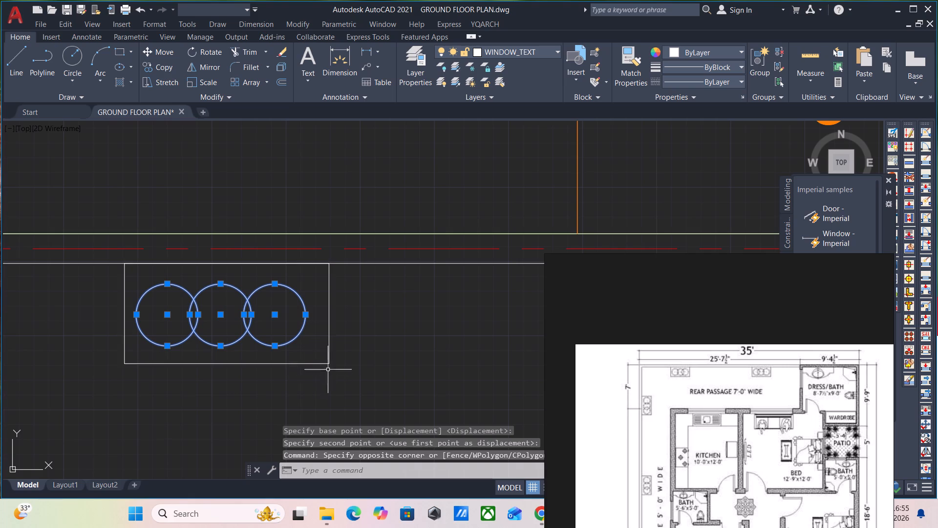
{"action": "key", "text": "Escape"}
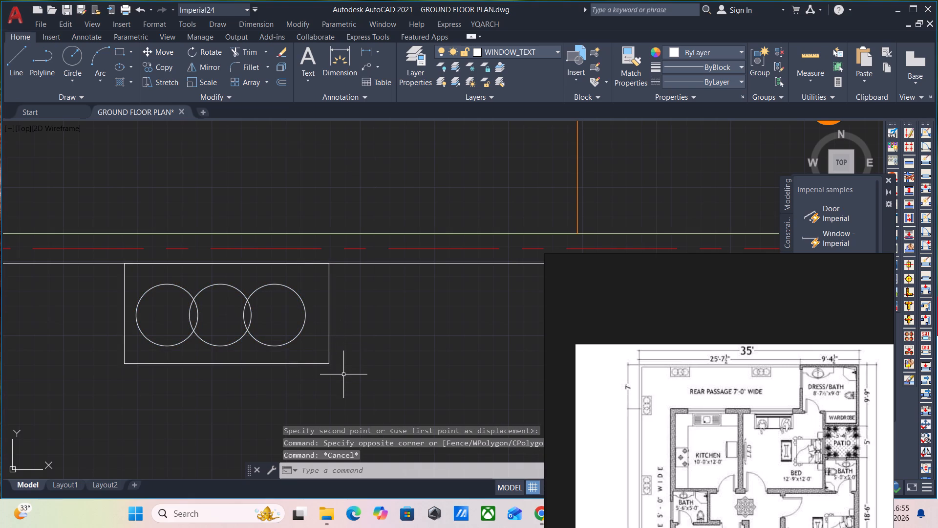
Draw a vertical centre line through the planter box, between the midpoints of its bottom and top edges.
{"action": "key", "text": "l"}
{"action": "key", "text": "Return"}
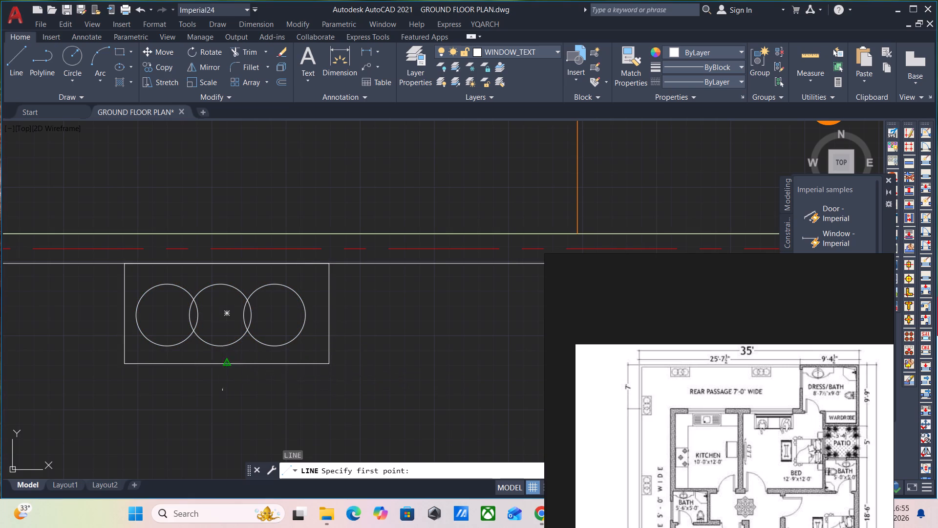
{"action": "left_click", "coordinate": [222, 367]}
{"action": "left_click", "coordinate": [225, 262]}
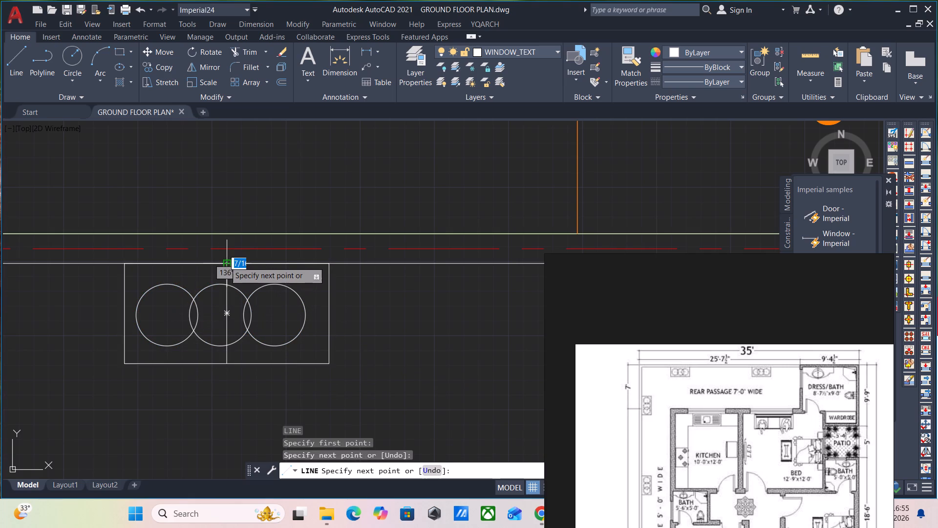
{"action": "key", "text": "Escape"}
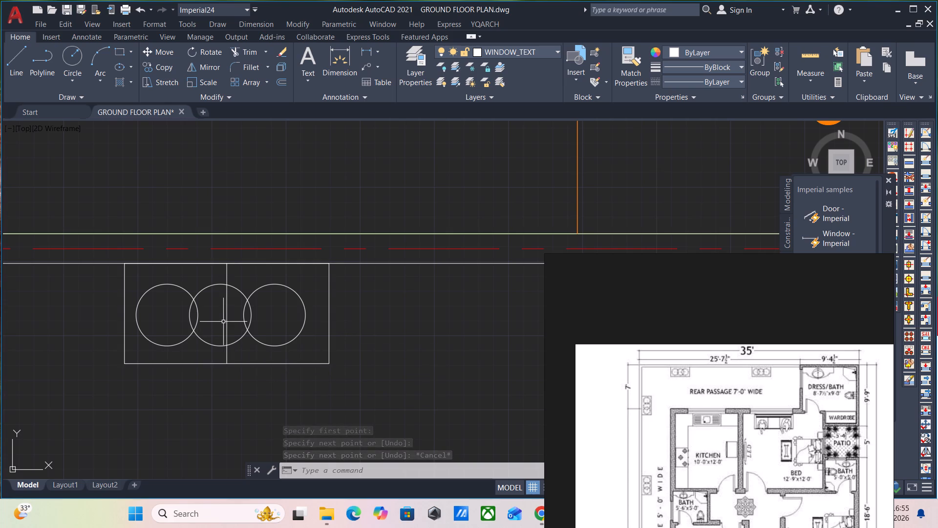
Move the three circles together so the middle circle's centre sits on the midpoint of the planter box's vertical centre line.
{"action": "left_click", "coordinate": [304, 342]}
{"action": "left_click", "coordinate": [239, 295]}
{"action": "left_click", "coordinate": [199, 343]}
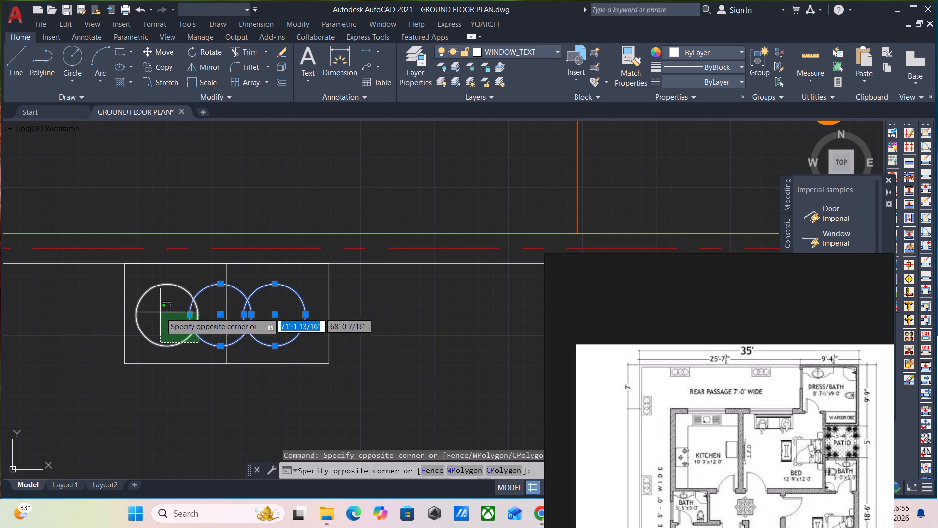
{"action": "left_click", "coordinate": [160, 312]}
{"action": "key", "text": "m"}
{"action": "key", "text": "Return"}
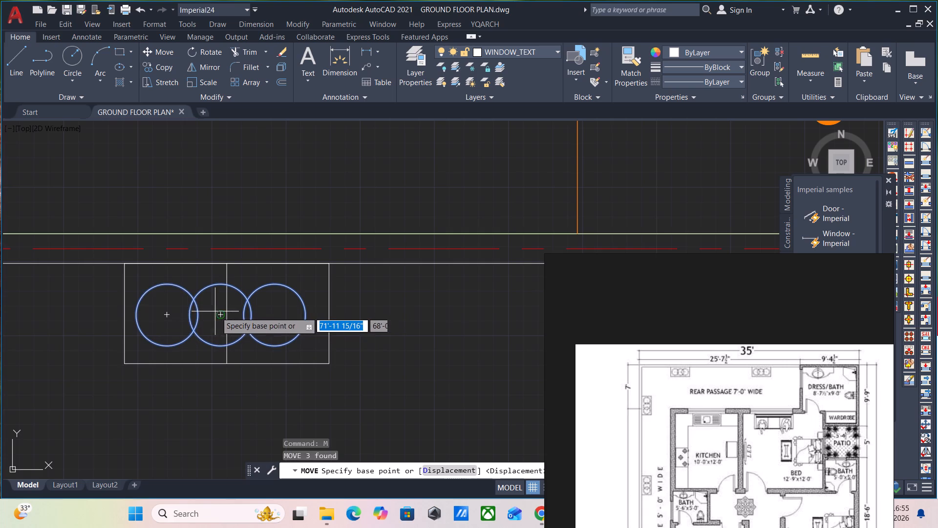
{"action": "left_click", "coordinate": [219, 313]}
{"action": "left_click", "coordinate": [225, 314]}
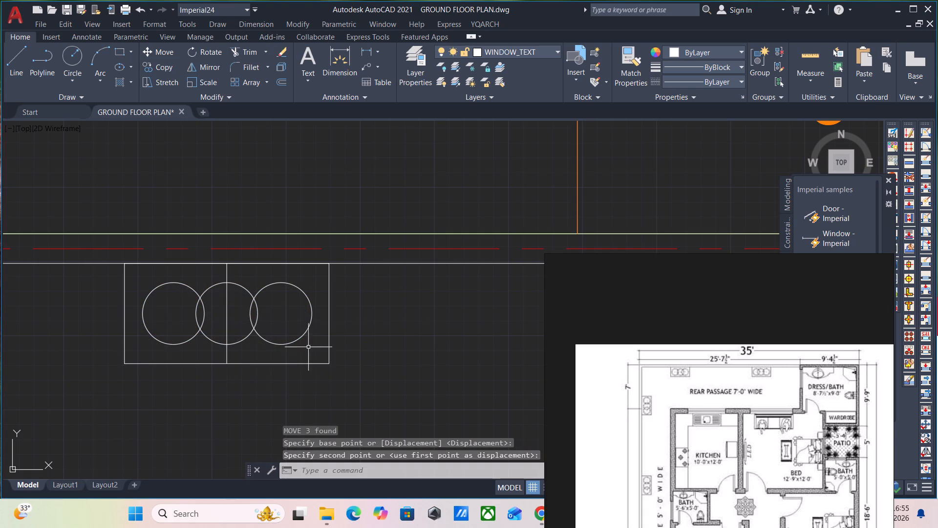
Erase the vertical centre line through the planter box and save the drawing.
{"action": "left_click", "coordinate": [227, 322]}
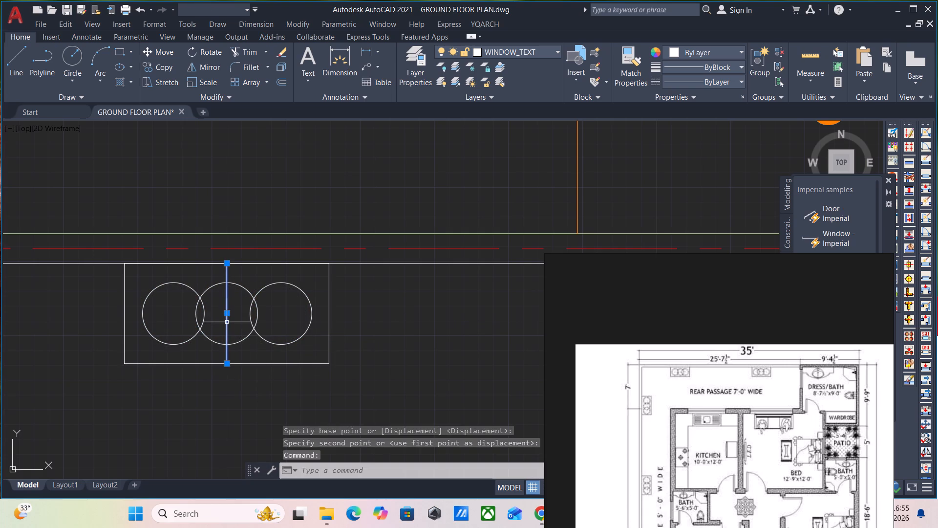
{"action": "key", "text": "Delete"}
{"action": "scroll", "coordinate": [331, 356], "scroll_direction": "down", "scroll_amount": 1}
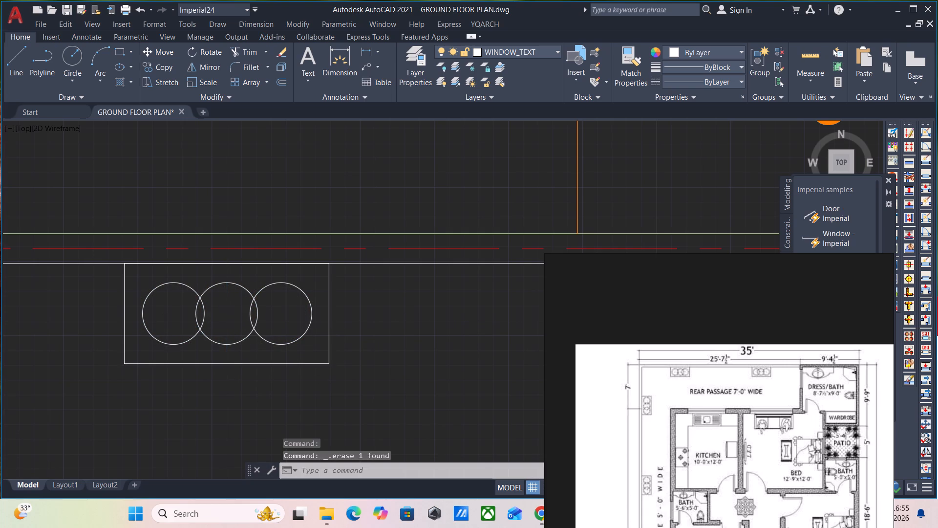
{"action": "key", "text": "ctrl+s"}
Copy the planter box with its three circles along the rear wall to above the kitchen, near the passage corner.
{"action": "left_click", "coordinate": [351, 378]}
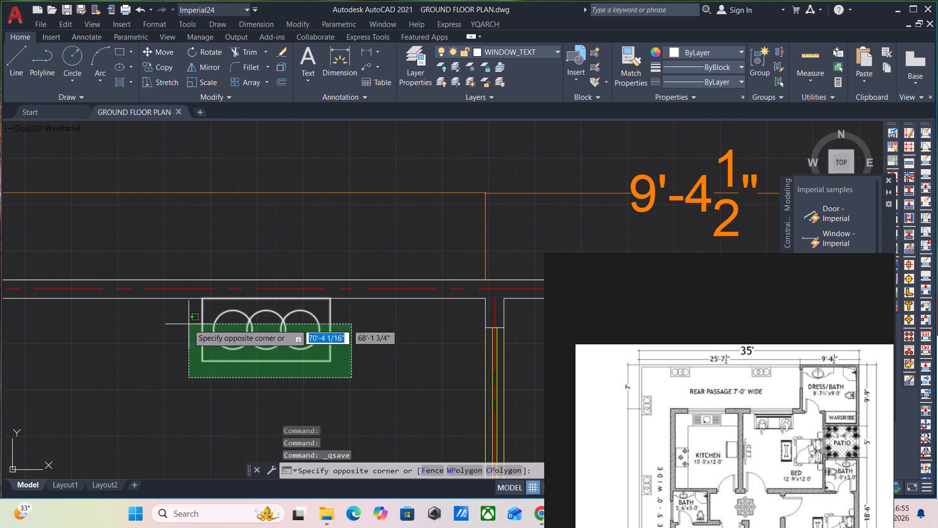
{"action": "left_click", "coordinate": [188, 324]}
{"action": "type", "text": "CO"}
{"action": "key", "text": "Return"}
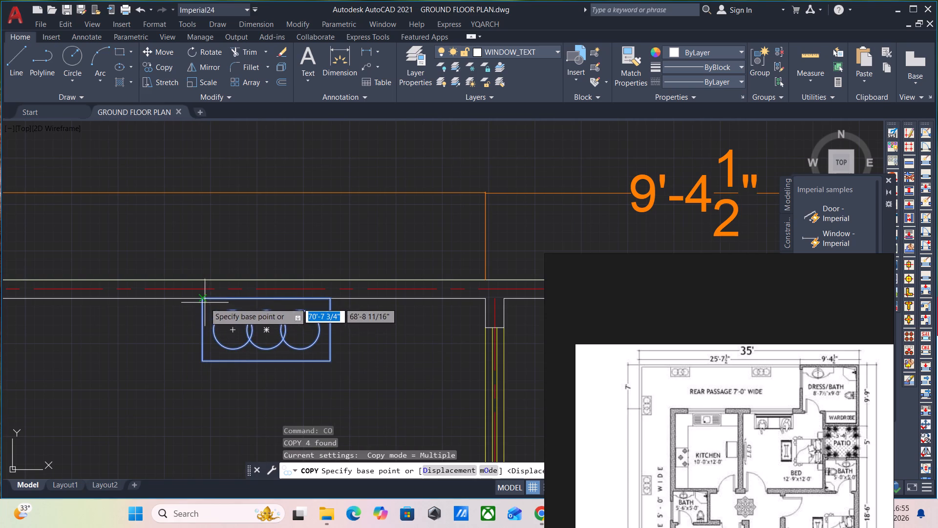
{"action": "left_click", "coordinate": [205, 302]}
{"action": "scroll", "coordinate": [191, 313], "scroll_direction": "down", "scroll_amount": 3}
{"action": "middle_click_drag", "start_coordinate": [156, 324], "coordinate": [310, 380]}
{"action": "scroll", "coordinate": [260, 372], "scroll_direction": "up", "scroll_amount": 1}
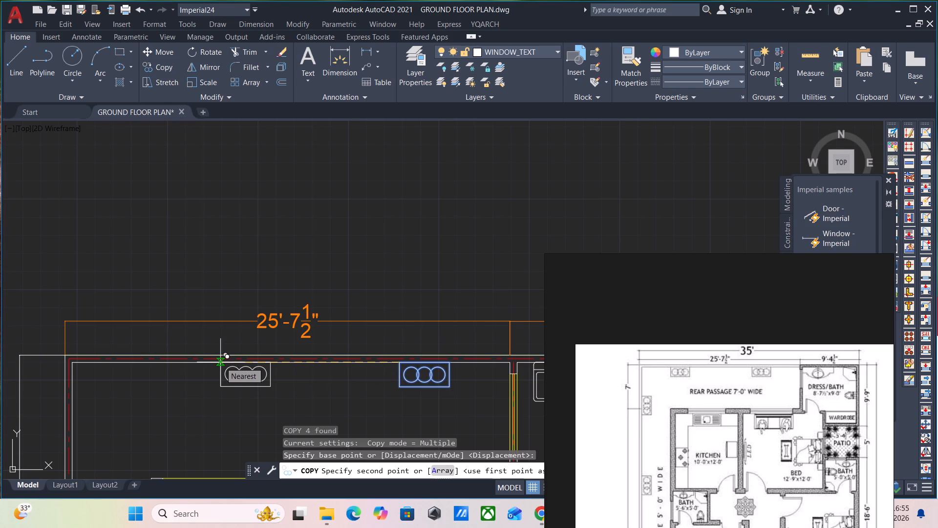
{"action": "left_click", "coordinate": [174, 365]}
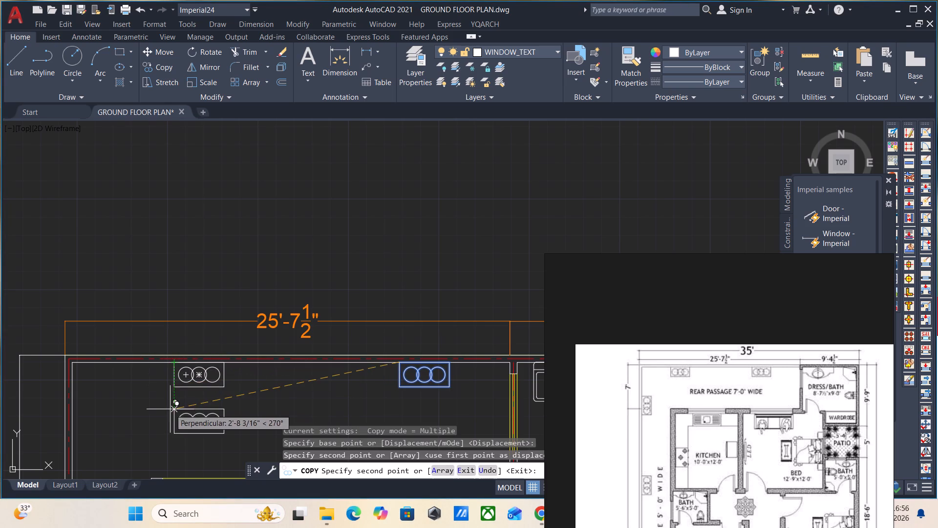
{"action": "key", "text": "Escape"}
Copy the planter box above the kitchen about 7 feet diagonally down-left, to the start of the side passage.
{"action": "scroll", "coordinate": [246, 402], "scroll_direction": "down", "scroll_amount": 1}
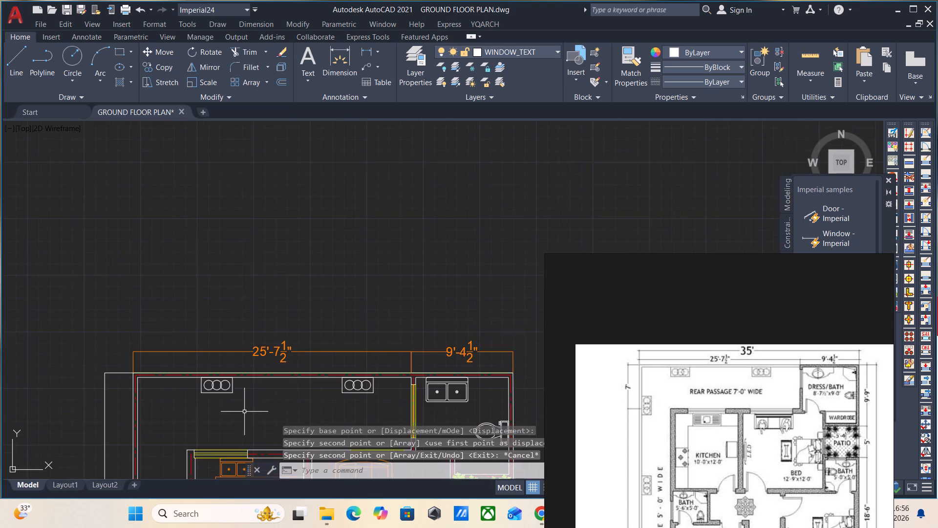
{"action": "middle_click_drag", "start_coordinate": [250, 393], "coordinate": [275, 219]}
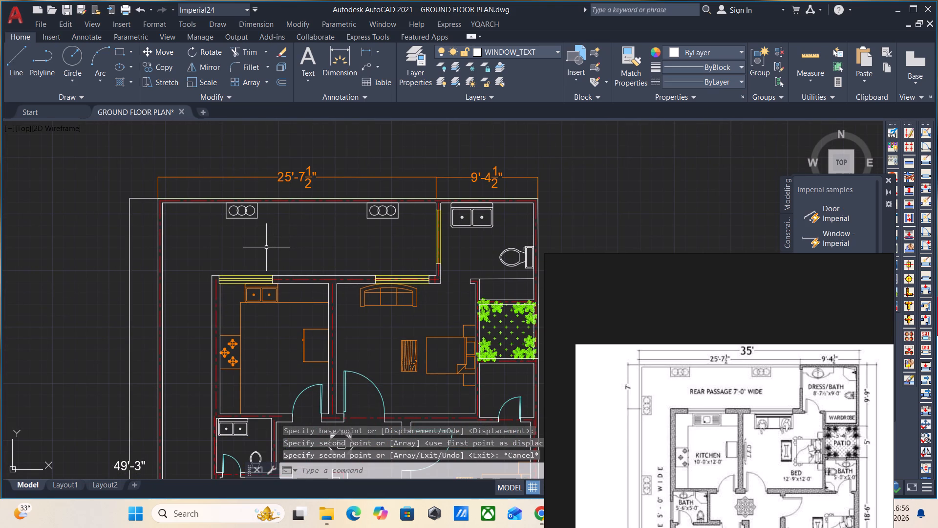
{"action": "left_click_drag", "start_coordinate": [270, 249], "coordinate": [263, 237]}
{"action": "left_click", "coordinate": [218, 212]}
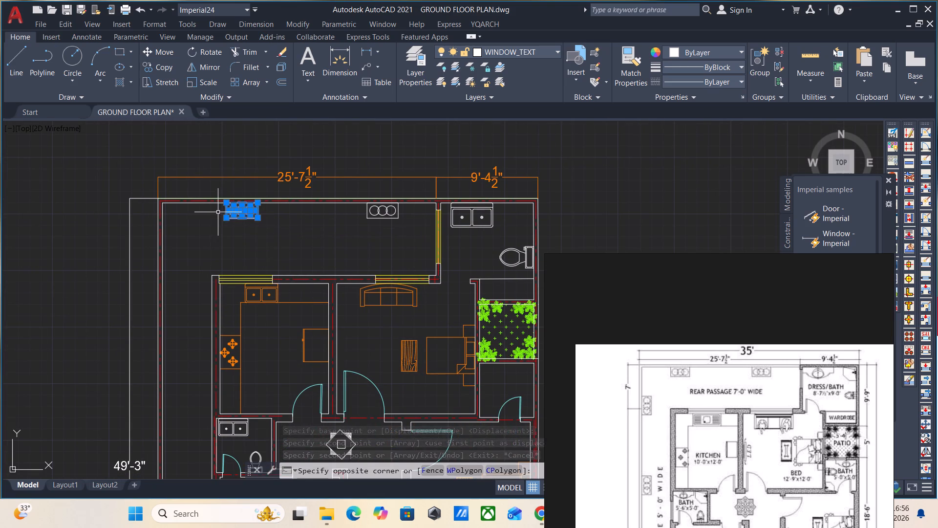
{"action": "type", "text": "CO"}
{"action": "key", "text": "Return"}
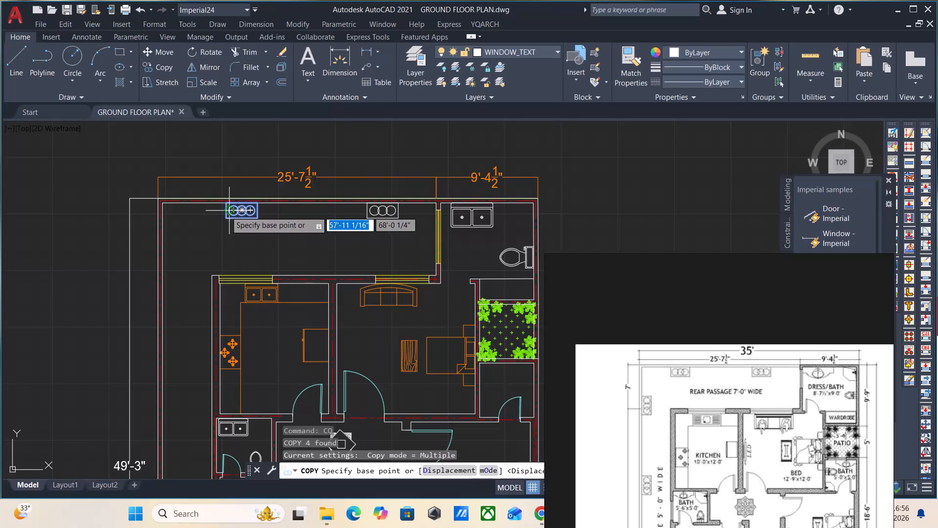
{"action": "left_click", "coordinate": [224, 211]}
{"action": "left_click", "coordinate": [175, 267]}
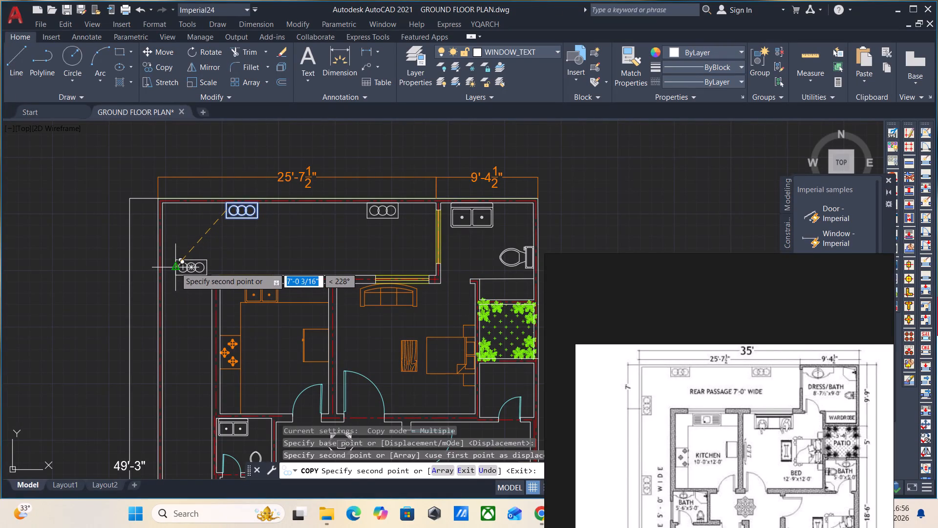
{"action": "key", "text": "Escape"}
Rotate the new planter box copy a quarter turn clockwise about its left edge so that it stands vertically.
{"action": "left_click", "coordinate": [205, 286]}
{"action": "left_click", "coordinate": [178, 244]}
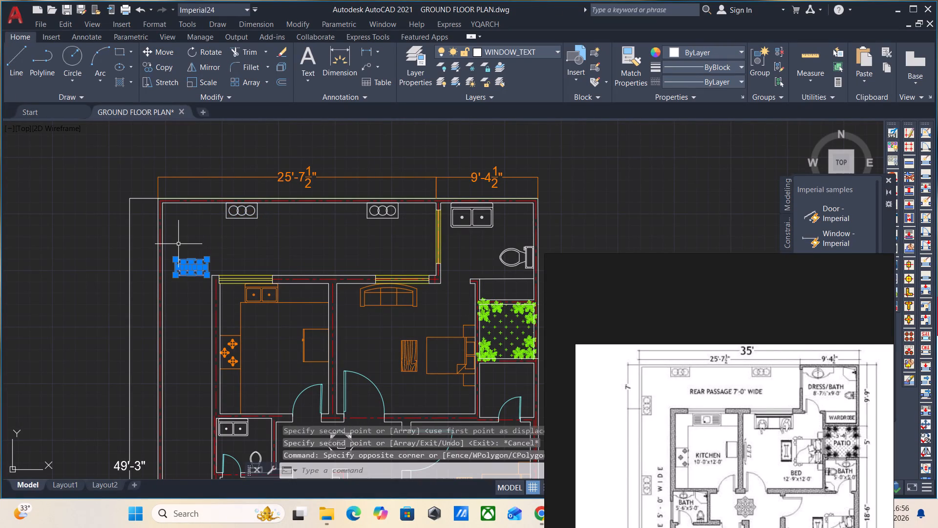
{"action": "type", "text": "RO"}
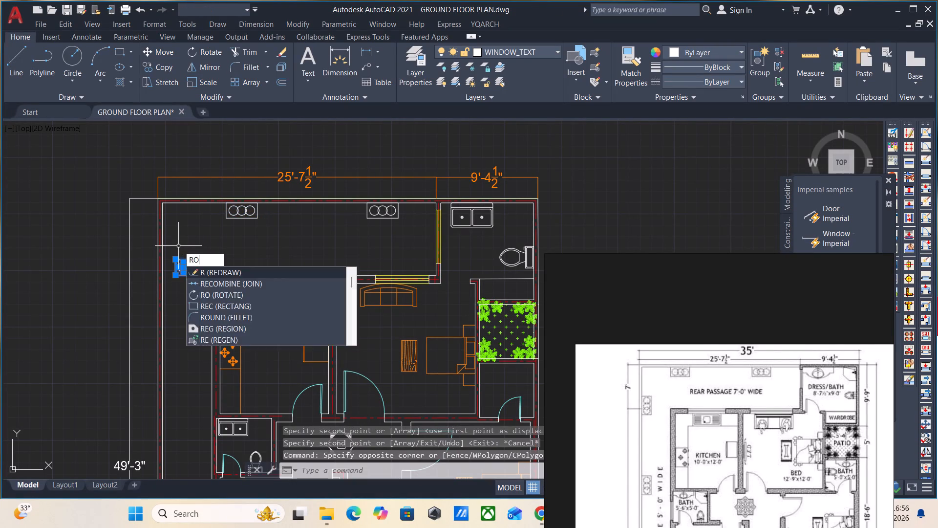
{"action": "key", "text": "Return"}
{"action": "left_click", "coordinate": [175, 264]}
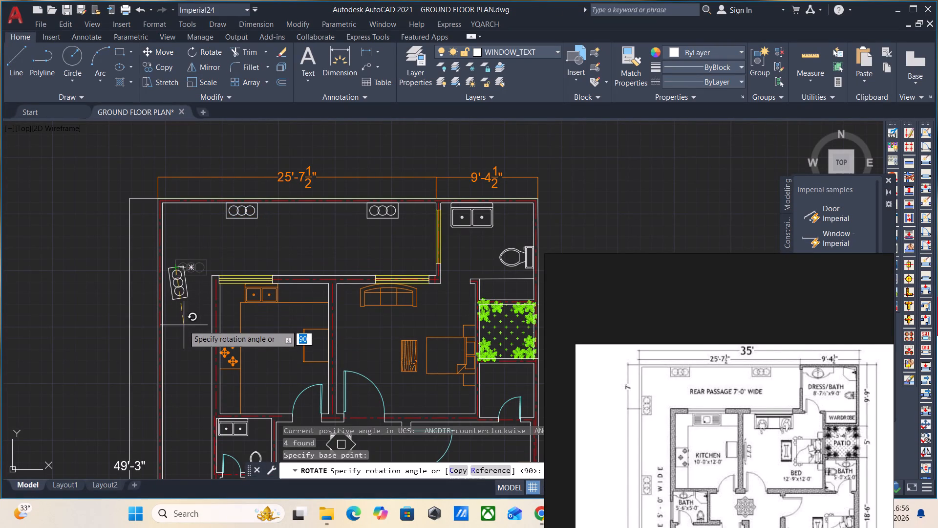
{"action": "left_click", "coordinate": [176, 324]}
Move the vertical planter box against the inner face of the side passage's outer wall, slightly higher up.
{"action": "scroll", "coordinate": [180, 325], "scroll_direction": "up", "scroll_amount": 1}
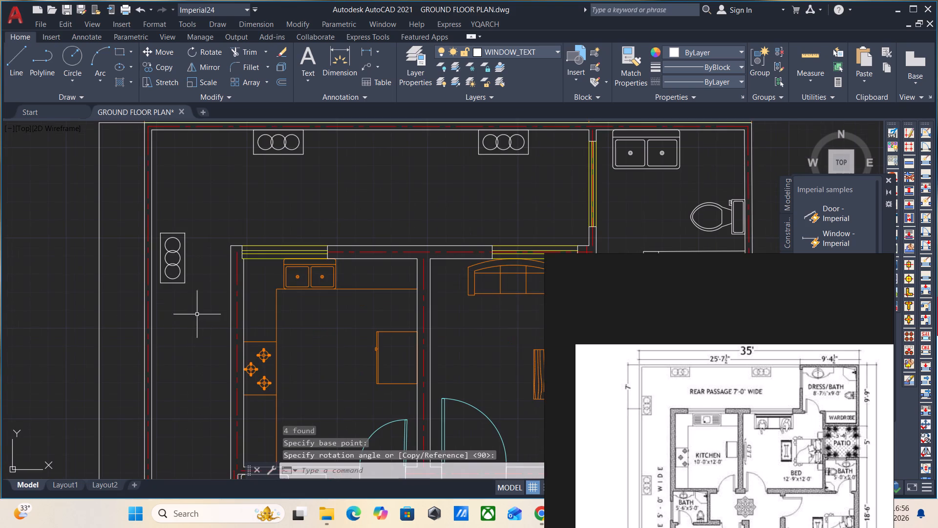
{"action": "left_click_drag", "start_coordinate": [200, 305], "coordinate": [196, 296]}
{"action": "left_click", "coordinate": [165, 208]}
{"action": "key", "text": "m"}
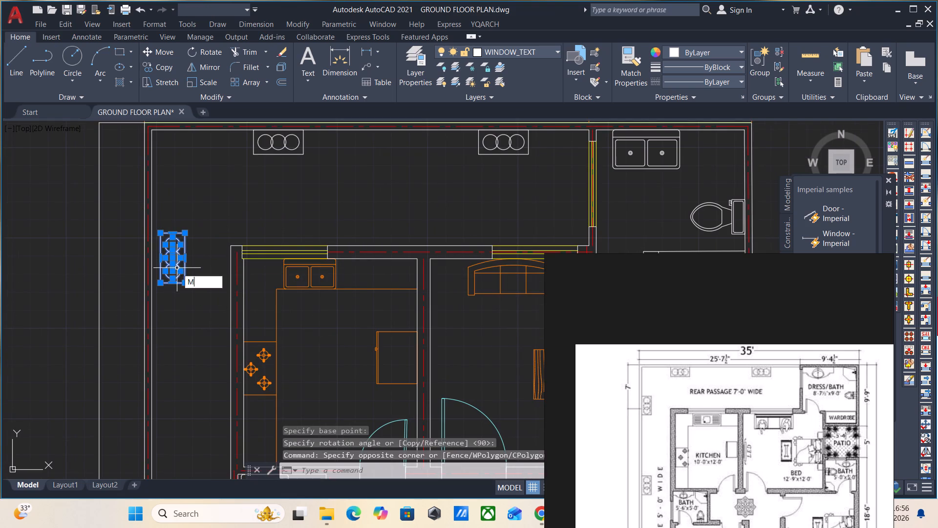
{"action": "key", "text": "Return"}
{"action": "left_click", "coordinate": [158, 259]}
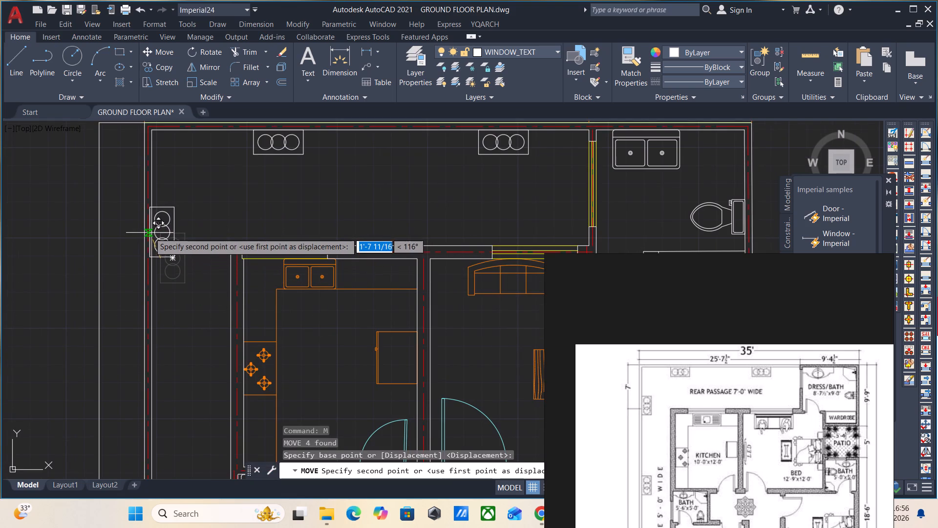
{"action": "left_click", "coordinate": [153, 233]}
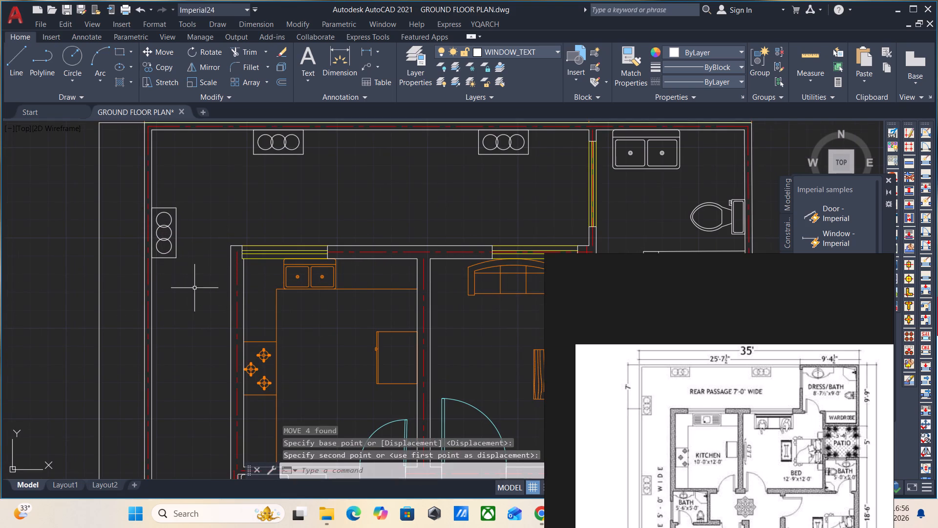
Copy the vertical planter box twice straight down the side passage's outer wall, beside the kitchen's lower end and the bedroom, following the reference image.
{"action": "left_click_drag", "start_coordinate": [195, 288], "coordinate": [187, 268]}
{"action": "left_click", "coordinate": [159, 183]}
{"action": "type", "text": "CO"}
{"action": "key", "text": "Return"}
{"action": "right_click_drag", "start_coordinate": [600, 433], "coordinate": [751, 283]}
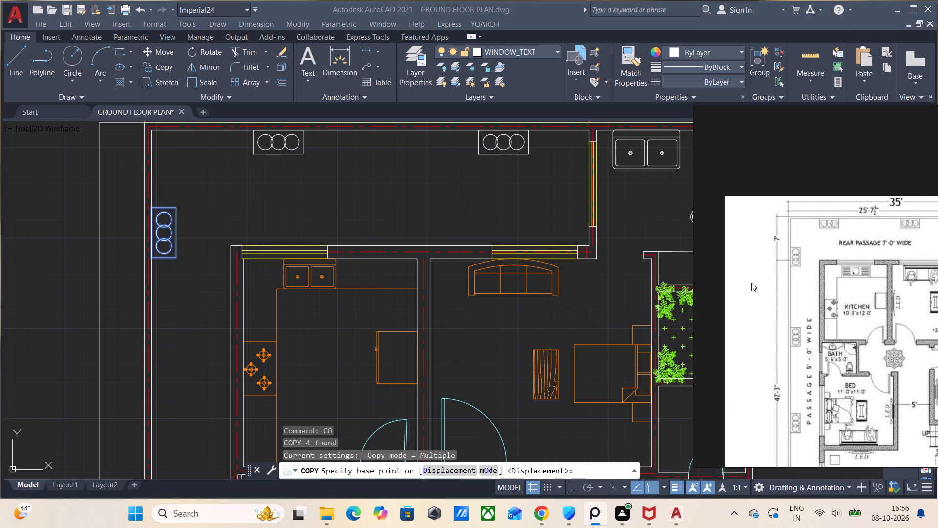
{"action": "right_click_drag", "start_coordinate": [751, 283], "coordinate": [753, 282]}
{"action": "left_click", "coordinate": [570, 492]}
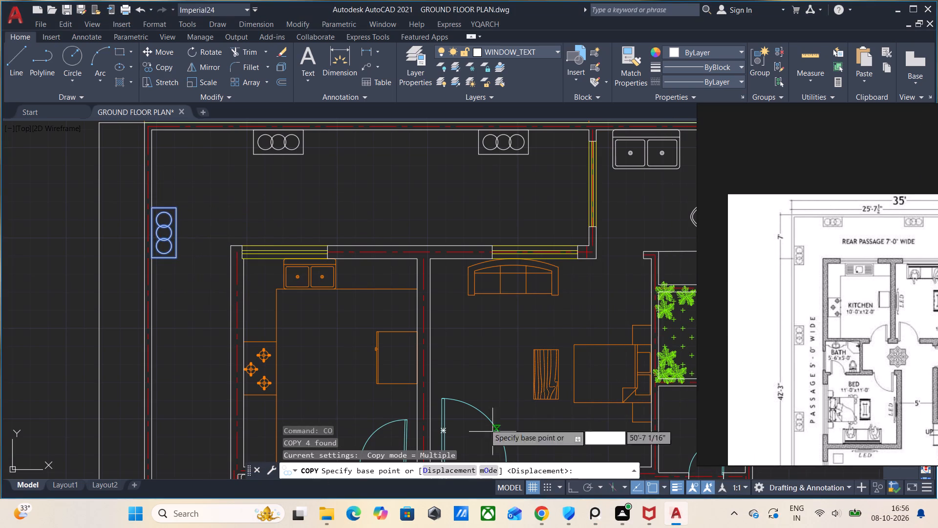
{"action": "key", "text": "F8"}
{"action": "left_click", "coordinate": [153, 257]}
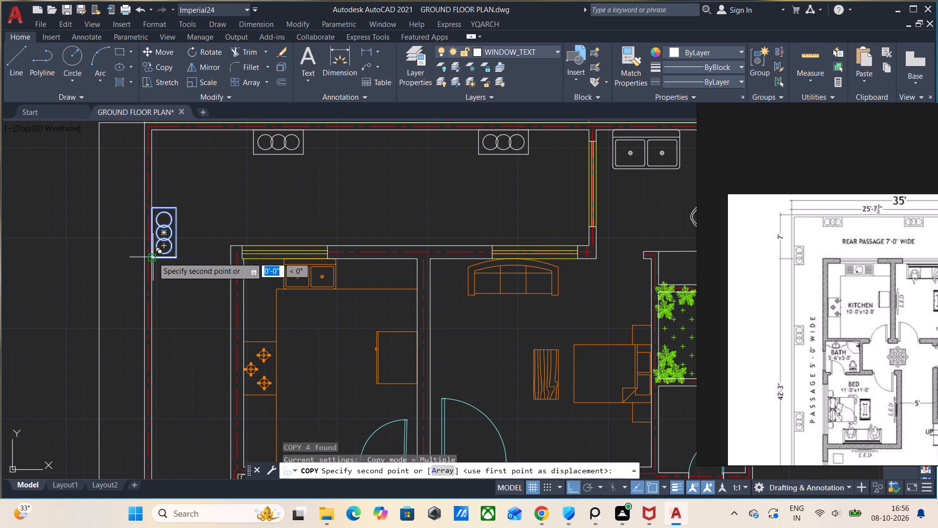
{"action": "scroll", "coordinate": [163, 394], "scroll_direction": "down", "scroll_amount": 2}
{"action": "middle_click_drag", "start_coordinate": [164, 392], "coordinate": [172, 241]}
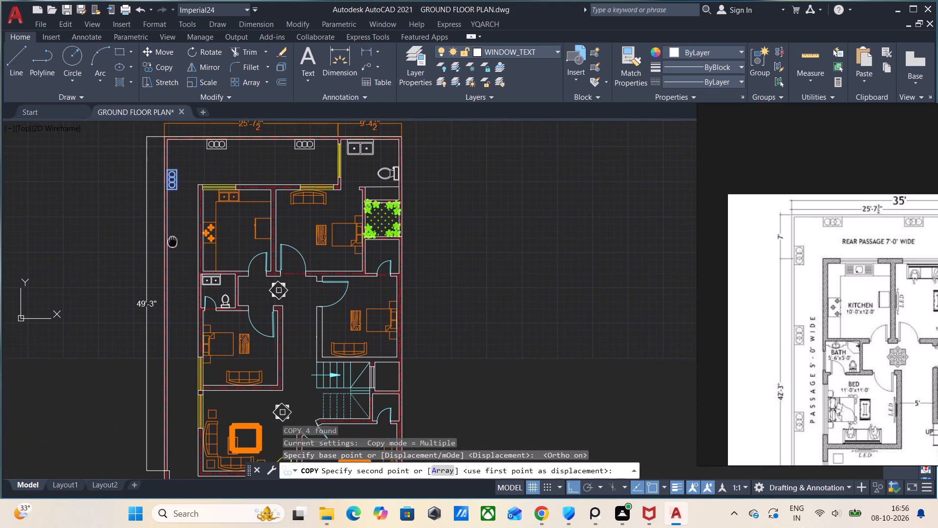
{"action": "middle_click_drag", "start_coordinate": [172, 241], "coordinate": [172, 240]}
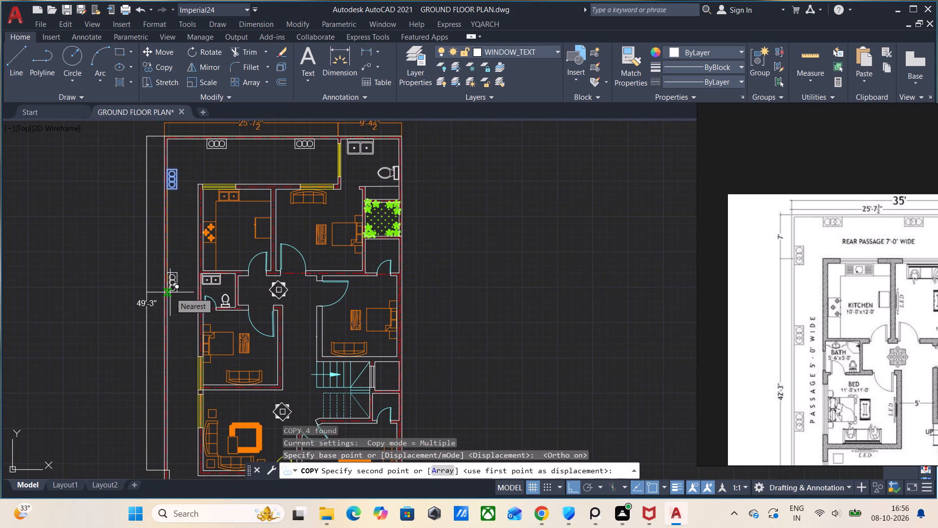
{"action": "left_click", "coordinate": [172, 275]}
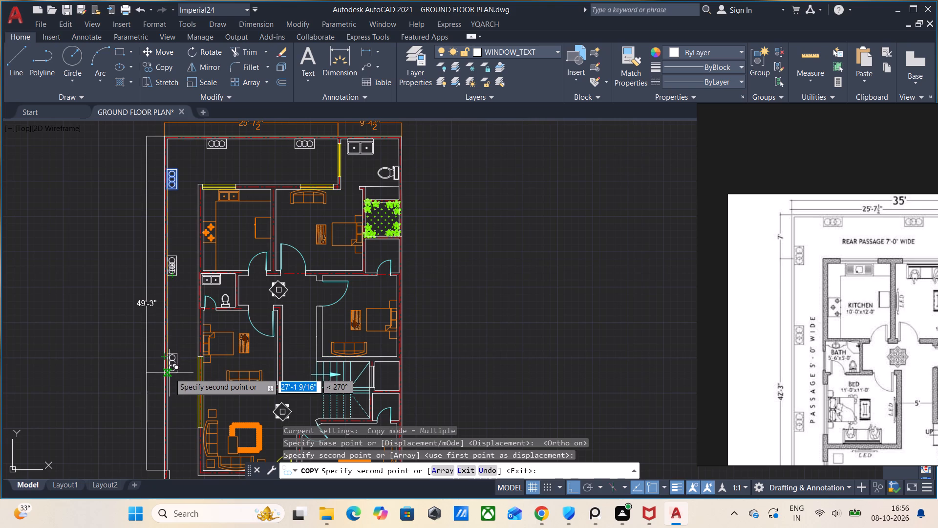
{"action": "left_click", "coordinate": [171, 355]}
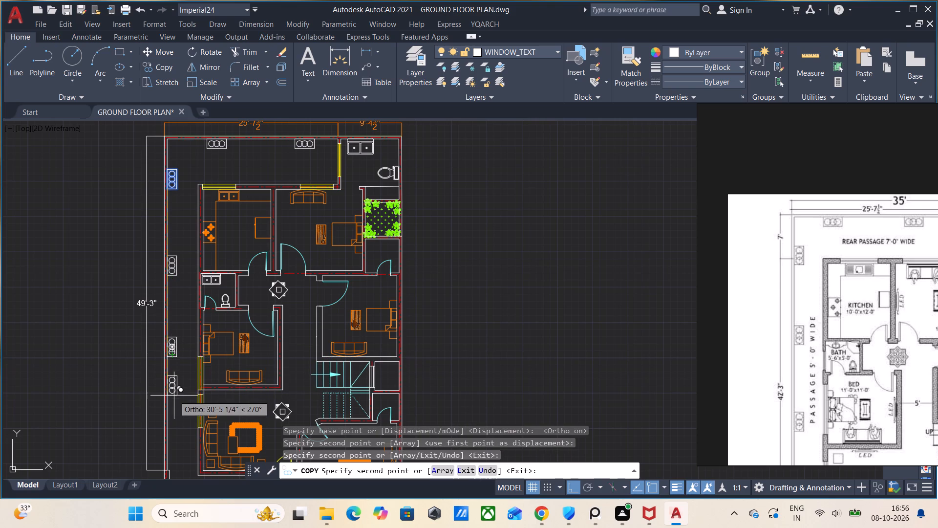
Place a third copy of the vertical planter box further down the same wall, beside the lounge as in the reference image.
{"action": "middle_click_drag", "start_coordinate": [175, 391], "coordinate": [192, 247]}
{"action": "scroll", "coordinate": [836, 373], "scroll_direction": "down", "scroll_amount": 2}
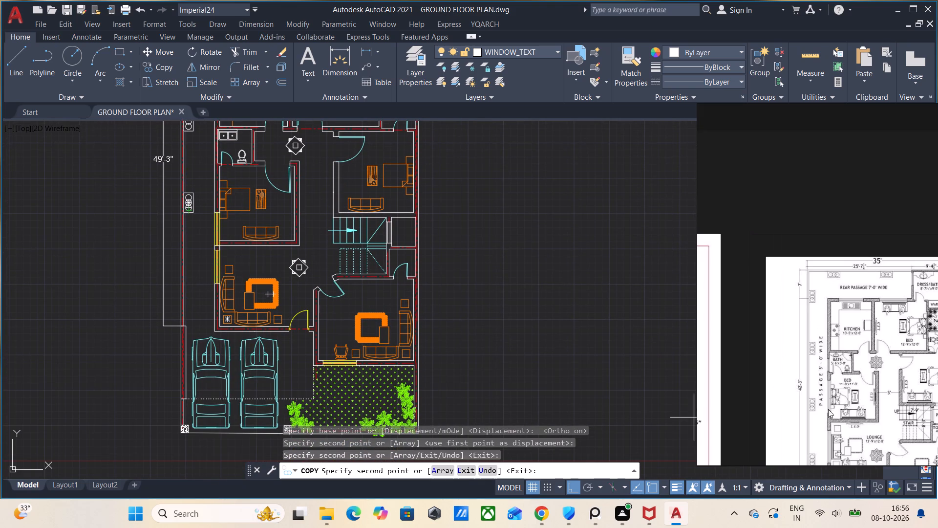
{"action": "middle_click_drag", "start_coordinate": [827, 406], "coordinate": [823, 268]}
{"action": "left_click", "coordinate": [201, 274]}
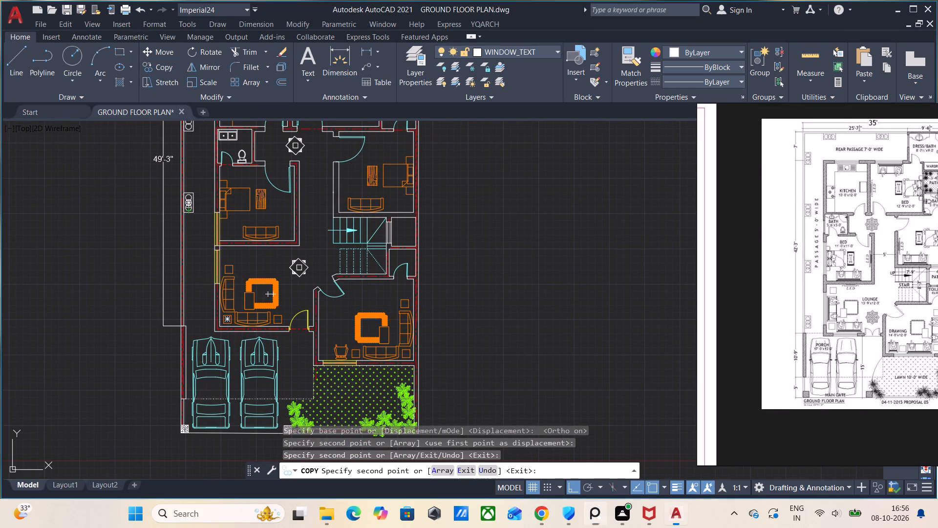
{"action": "left_click", "coordinate": [188, 297]}
{"action": "scroll", "coordinate": [204, 237], "scroll_direction": "down", "scroll_amount": 2}
{"action": "middle_click_drag", "start_coordinate": [201, 250], "coordinate": [200, 254]}
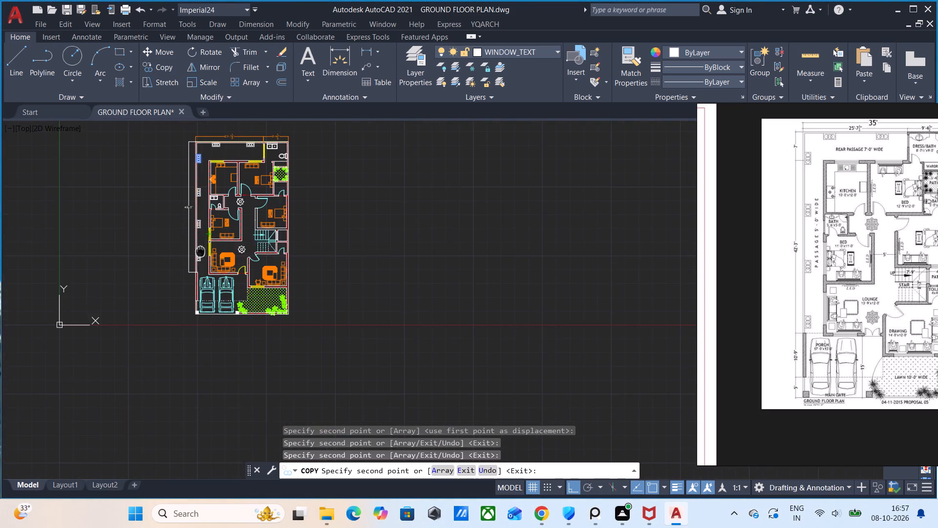
{"action": "middle_click_drag", "start_coordinate": [200, 254], "coordinate": [180, 329]}
{"action": "key", "text": "Escape"}
{"action": "scroll", "coordinate": [294, 287], "scroll_direction": "up", "scroll_amount": 1}
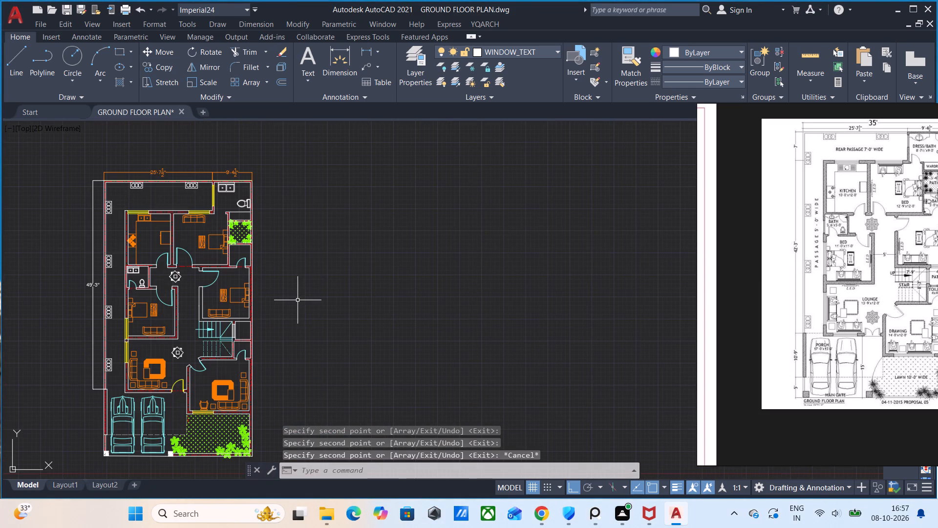
Save the drawing.
{"action": "key", "text": "ctrl+s"}
{"action": "key", "text": "ctrl+s"}
Examine the rear passage and kitchen area of the reference image against the drawn plan for remaining details.
{"action": "middle_click_drag", "start_coordinate": [336, 317], "coordinate": [480, 270]}
{"action": "scroll", "coordinate": [832, 224], "scroll_direction": "up", "scroll_amount": 2}
{"action": "scroll", "coordinate": [867, 170], "scroll_direction": "up", "scroll_amount": 1}
{"action": "middle_click_drag", "start_coordinate": [864, 176], "coordinate": [790, 306]}
{"action": "scroll", "coordinate": [790, 306], "scroll_direction": "up", "scroll_amount": 2}
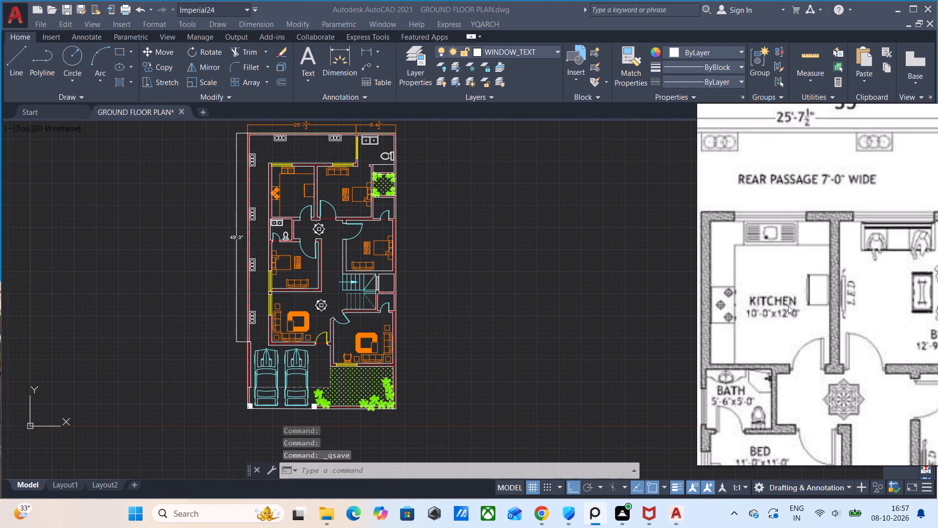
{"action": "scroll", "coordinate": [781, 293], "scroll_direction": "down", "scroll_amount": 1}
{"action": "middle_click_drag", "start_coordinate": [790, 295], "coordinate": [803, 329]}
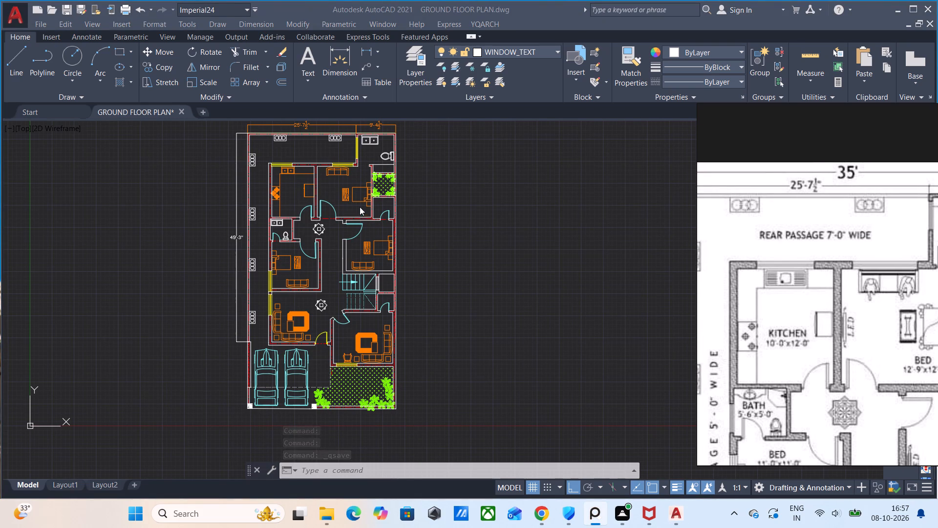
{"action": "scroll", "coordinate": [360, 206], "scroll_direction": "up", "scroll_amount": 1}
{"action": "middle_click_drag", "start_coordinate": [338, 196], "coordinate": [395, 296]}
{"action": "middle_click_drag", "start_coordinate": [338, 216], "coordinate": [475, 353]}
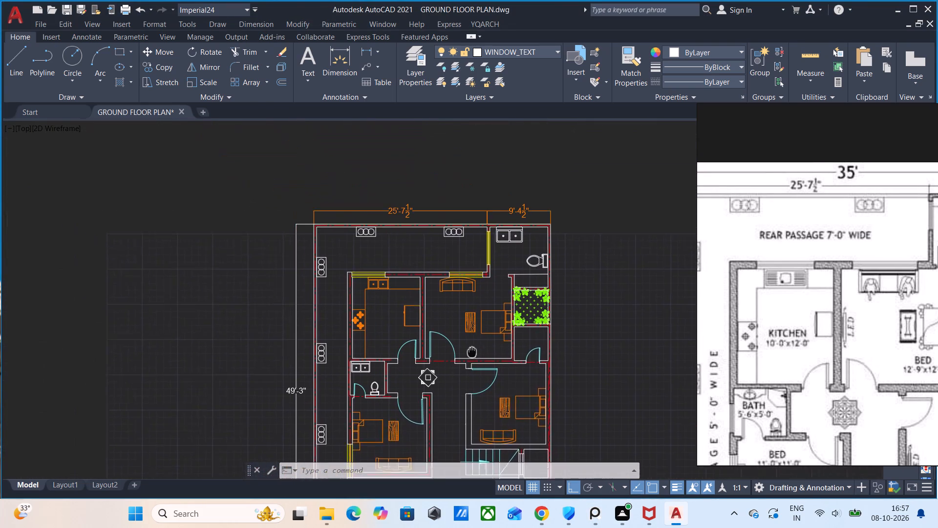
Add the horizontal single-line text label REAR PASSAGE 7' -0"WIDE in the rear passage above the kitchen.
{"action": "middle_click_drag", "start_coordinate": [475, 353], "coordinate": [506, 384]}
{"action": "scroll", "coordinate": [448, 302], "scroll_direction": "up", "scroll_amount": 1}
{"action": "type", "text": "TE"}
{"action": "key", "text": "x"}
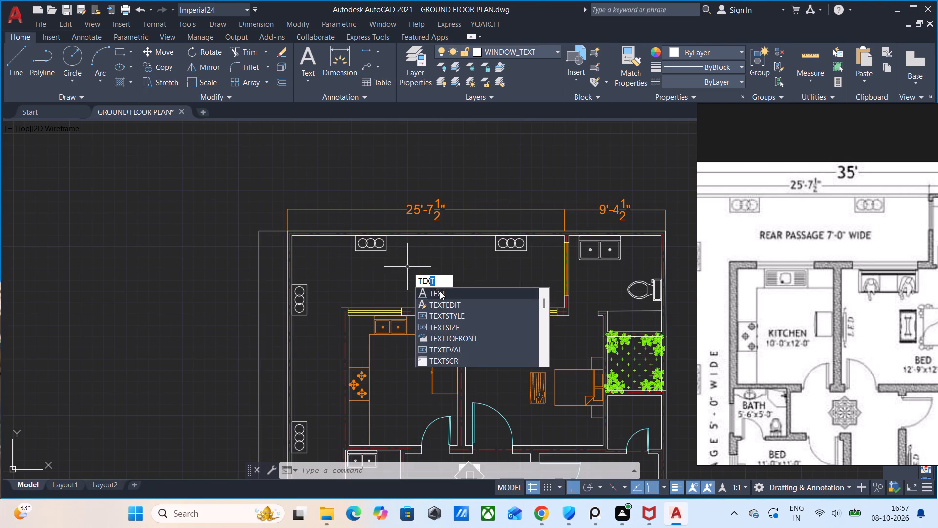
{"action": "left_click", "coordinate": [440, 291]}
{"action": "left_click", "coordinate": [364, 276]}
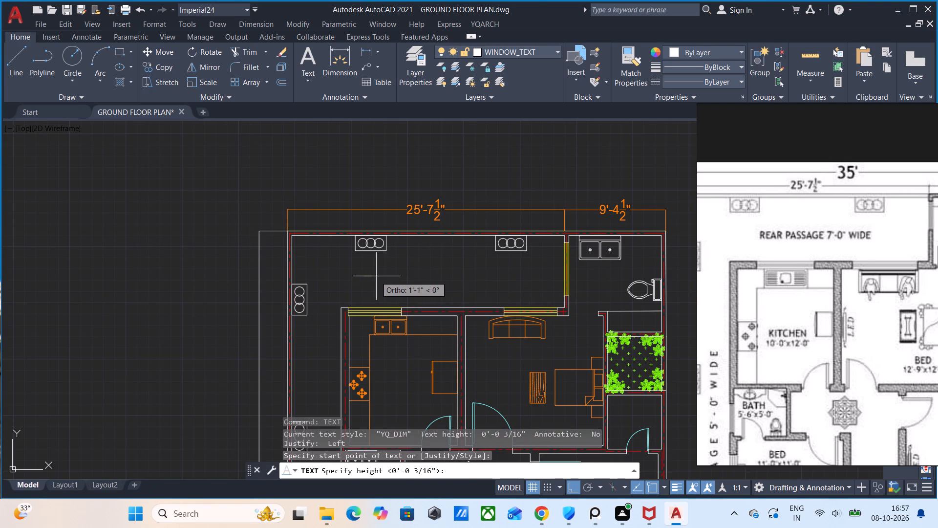
{"action": "left_click", "coordinate": [371, 280]}
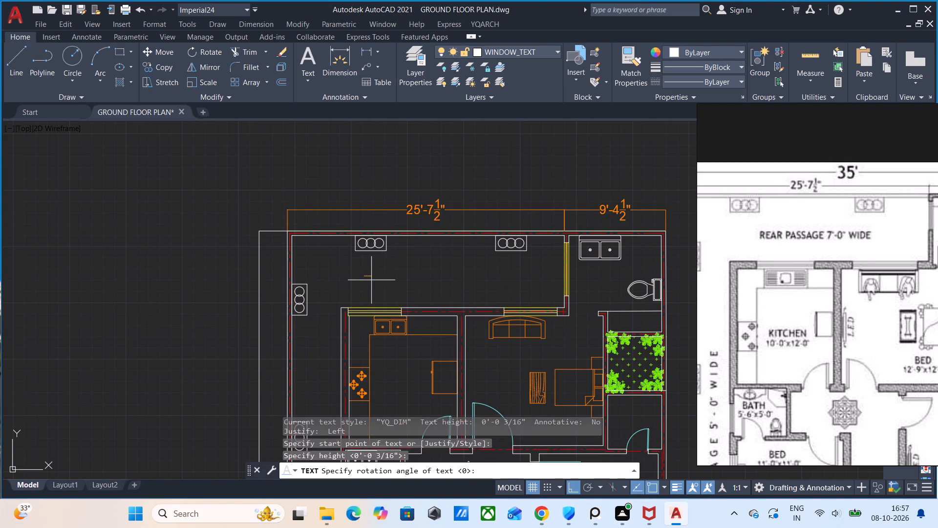
{"action": "key", "text": "r"}
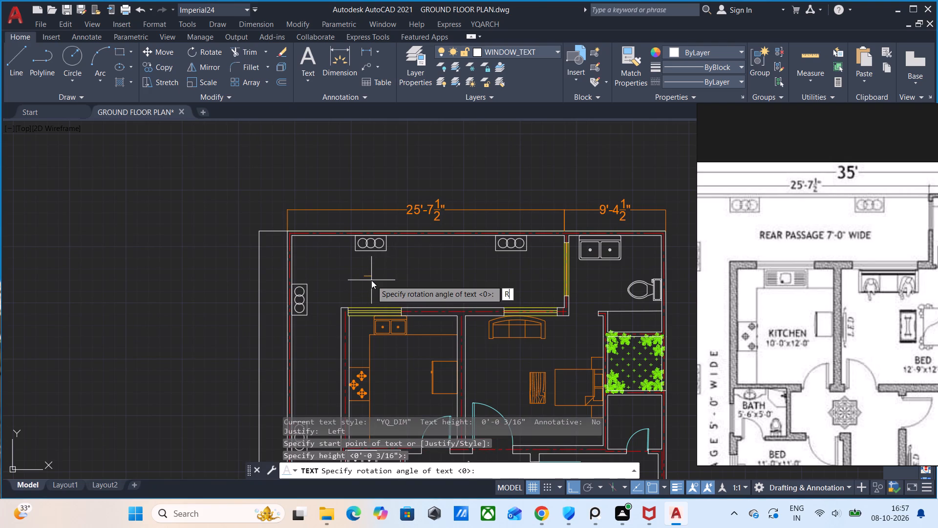
{"action": "key", "text": "Return"}
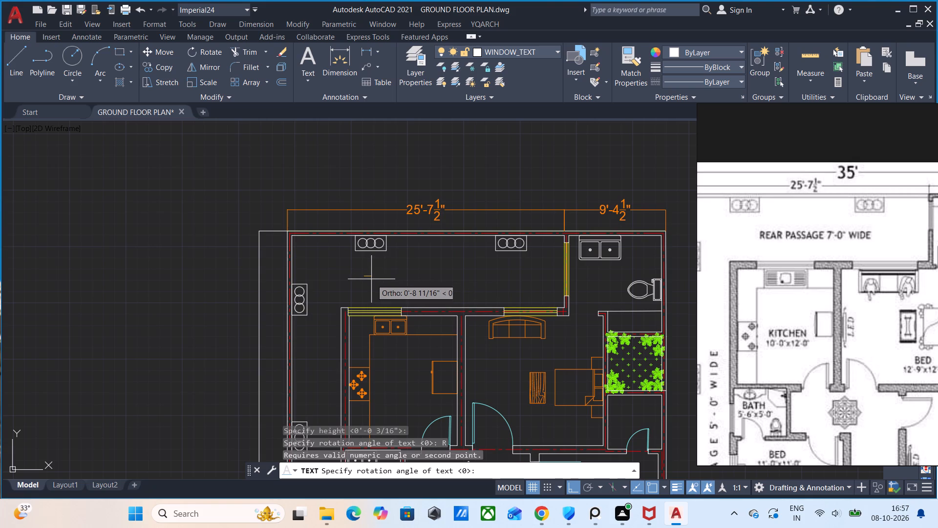
{"action": "left_click", "coordinate": [374, 279]}
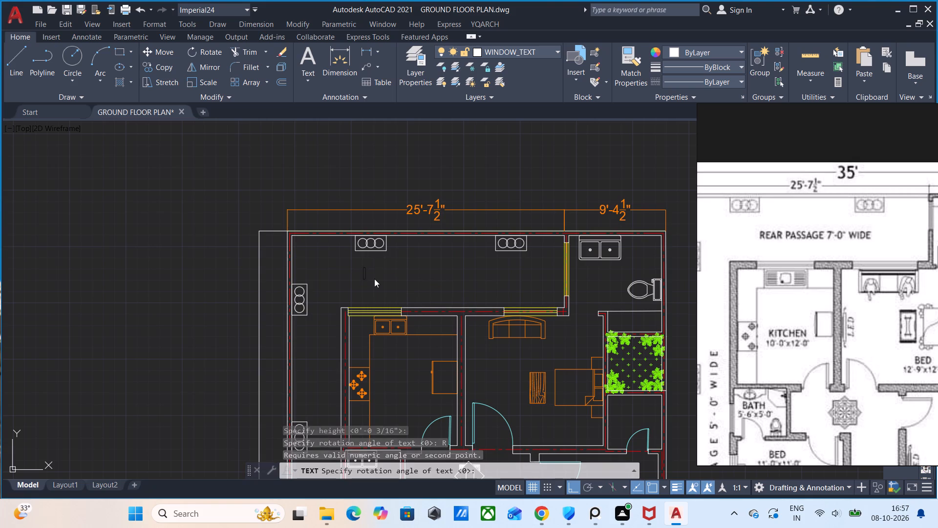
{"action": "type", "text": "RE"}
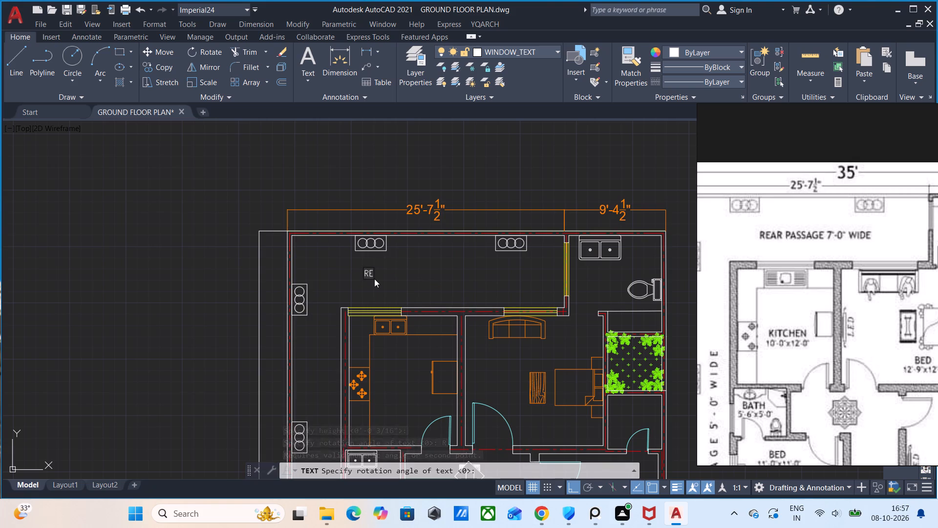
{"action": "type", "text": "AR"}
{"action": "key", "text": "space"}
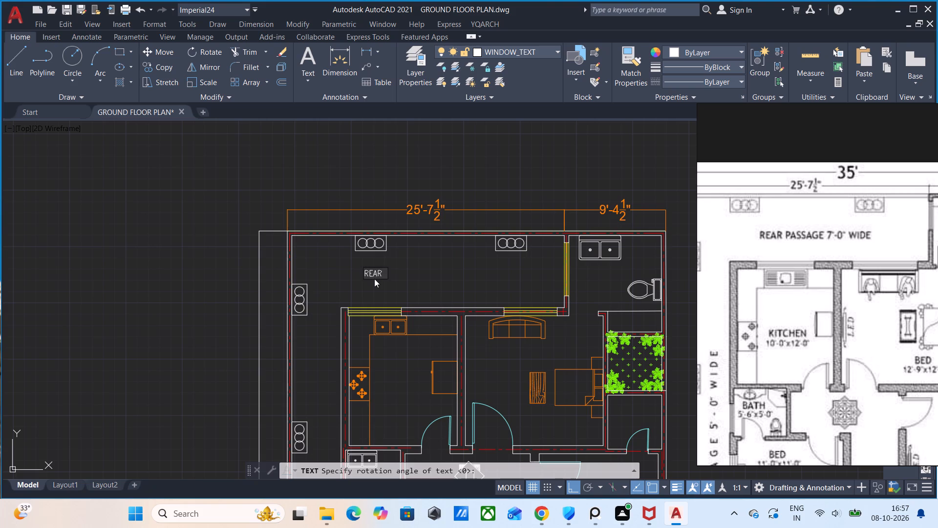
{"action": "type", "text": "PASS"}
{"action": "type", "text": "AGE"}
{"action": "key", "text": "space"}
{"action": "type", "text": "7"}
{"action": "key", "text": "apostrophe"}
{"action": "key", "text": "space"}
{"action": "type", "text": "-"}
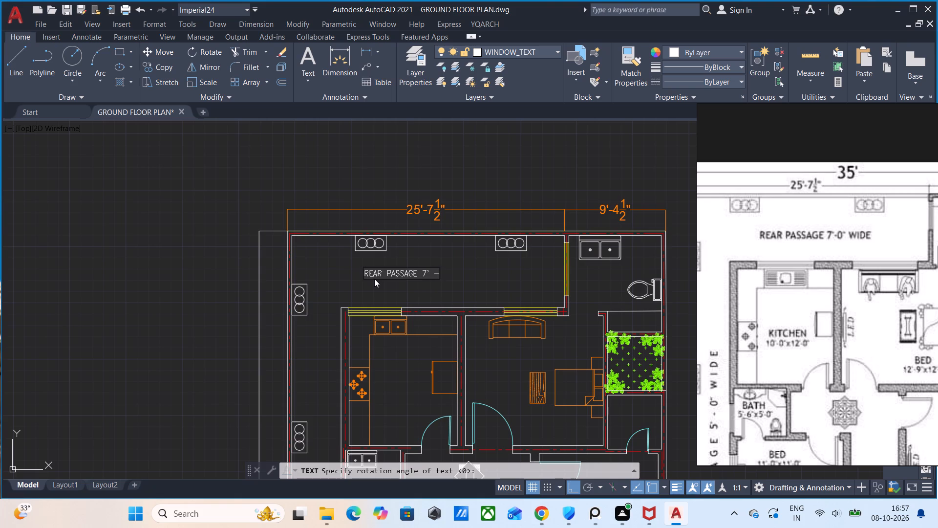
{"action": "key", "text": "0"}
{"action": "key", "text": "shift+quotedbl"}
{"action": "type", "text": "WID"}
{"action": "key", "text": "e"}
{"action": "key", "text": "Return"}
{"action": "key", "text": "Escape"}
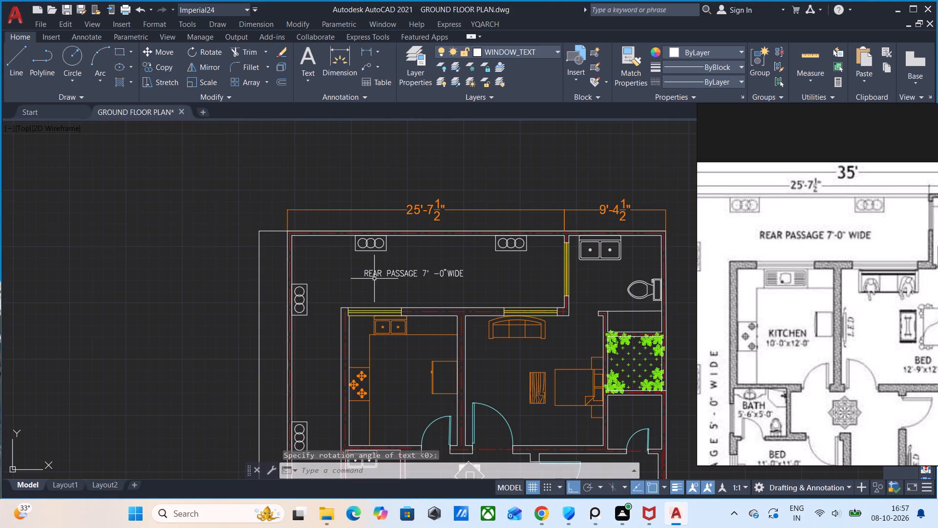
Copy the rear passage label freely into the kitchen, the upper bedroom, the dress/bath and the small bath below the patio.
{"action": "left_click", "coordinate": [453, 271]}
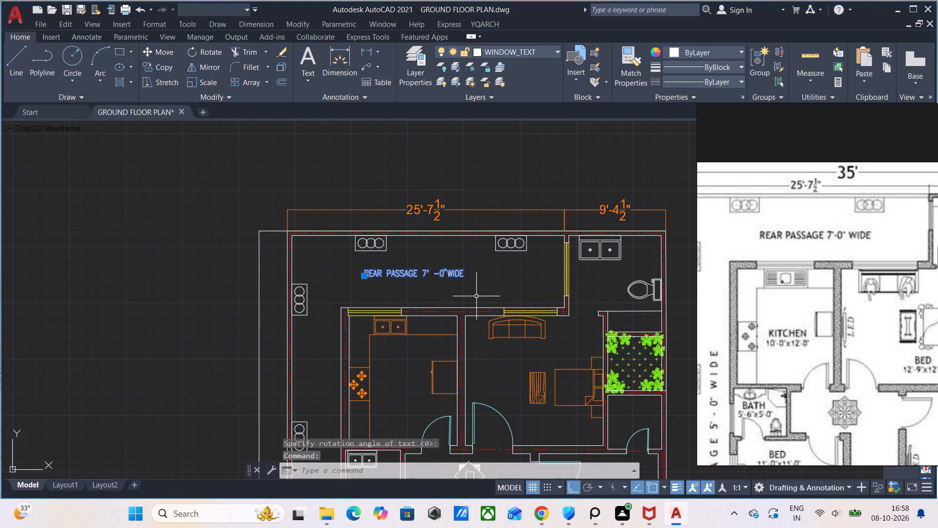
{"action": "type", "text": "CO"}
{"action": "key", "text": "Return"}
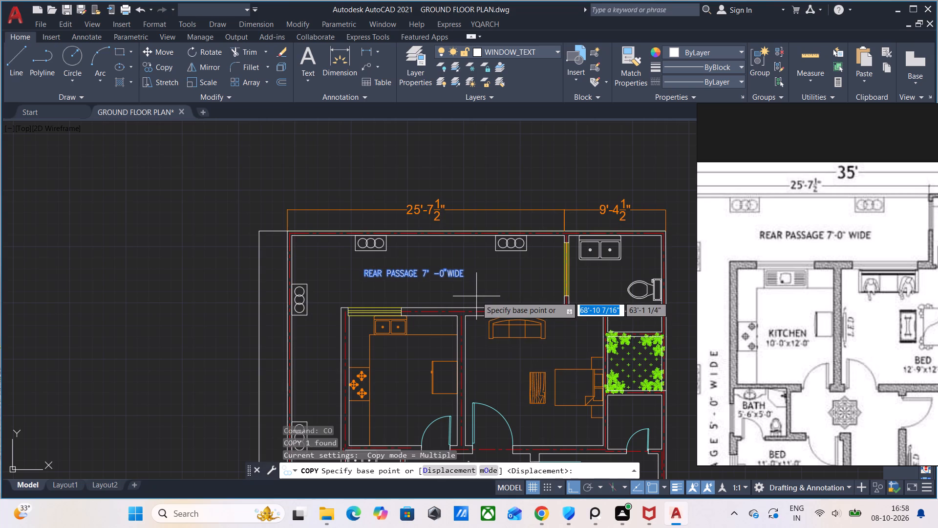
{"action": "left_click", "coordinate": [365, 273]}
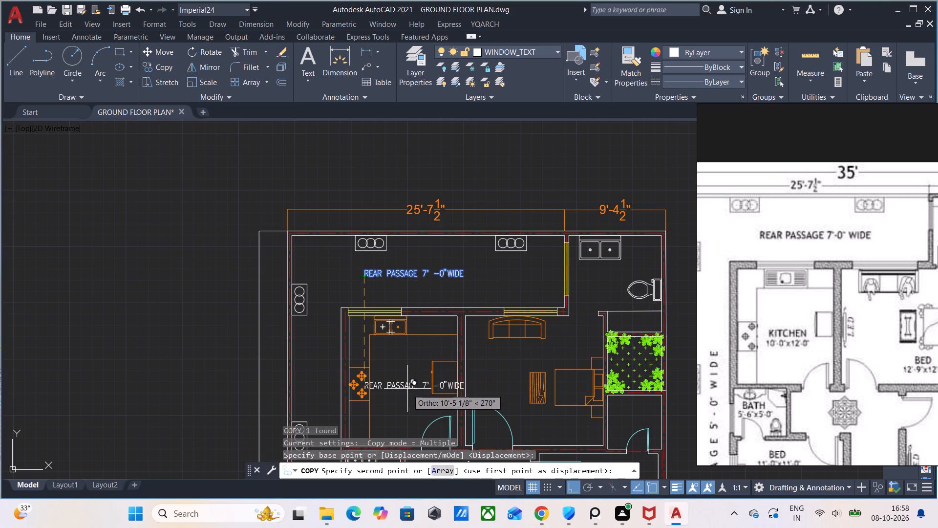
{"action": "key", "text": "F8"}
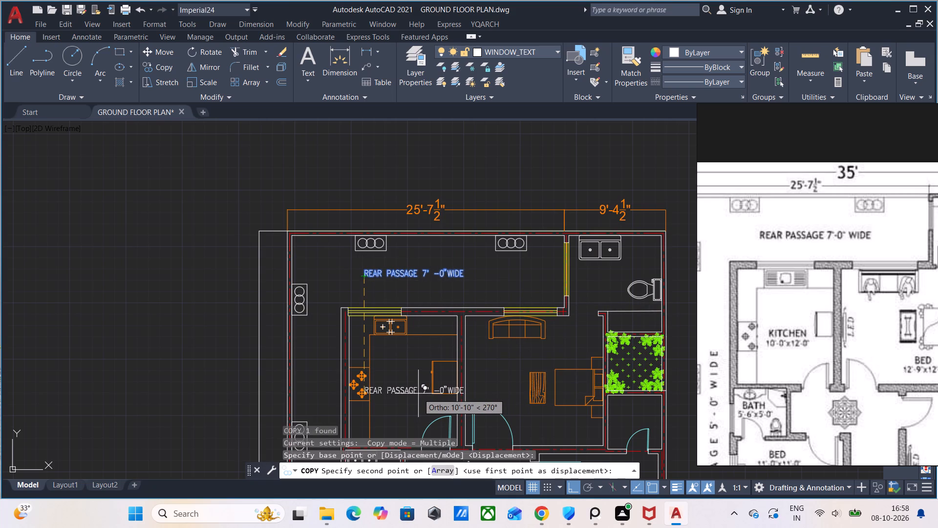
{"action": "left_click", "coordinate": [377, 402]}
{"action": "scroll", "coordinate": [430, 386], "scroll_direction": "down", "scroll_amount": 1}
{"action": "middle_click_drag", "start_coordinate": [427, 387], "coordinate": [266, 308]}
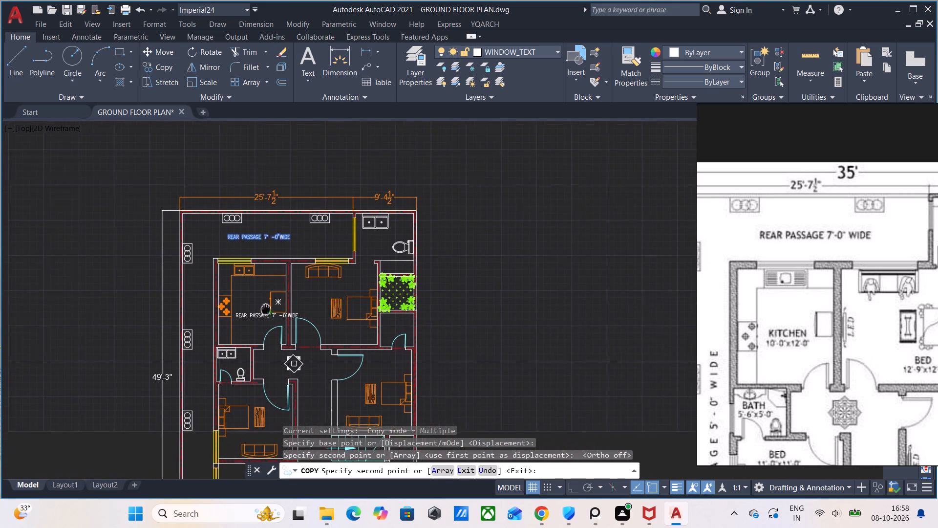
{"action": "middle_click_drag", "start_coordinate": [266, 308], "coordinate": [263, 308]}
{"action": "scroll", "coordinate": [336, 310], "scroll_direction": "up", "scroll_amount": 1}
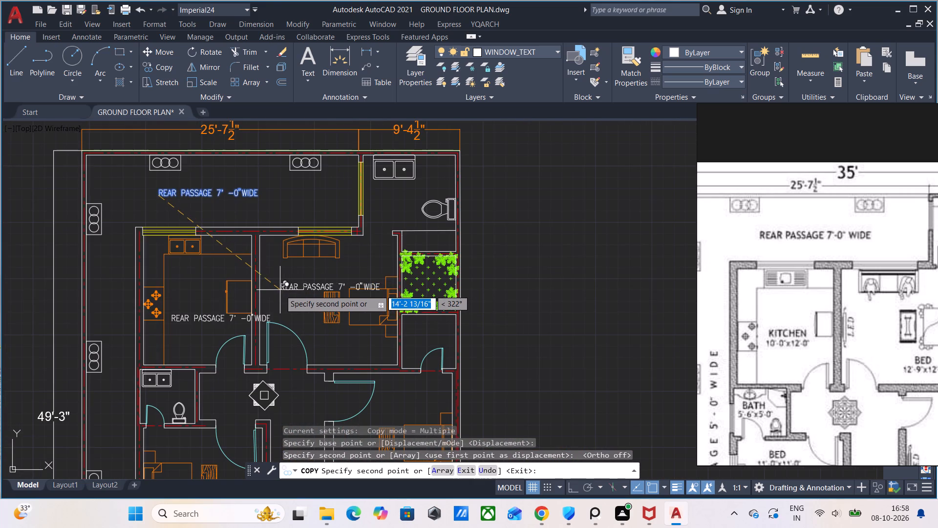
{"action": "left_click", "coordinate": [269, 286]}
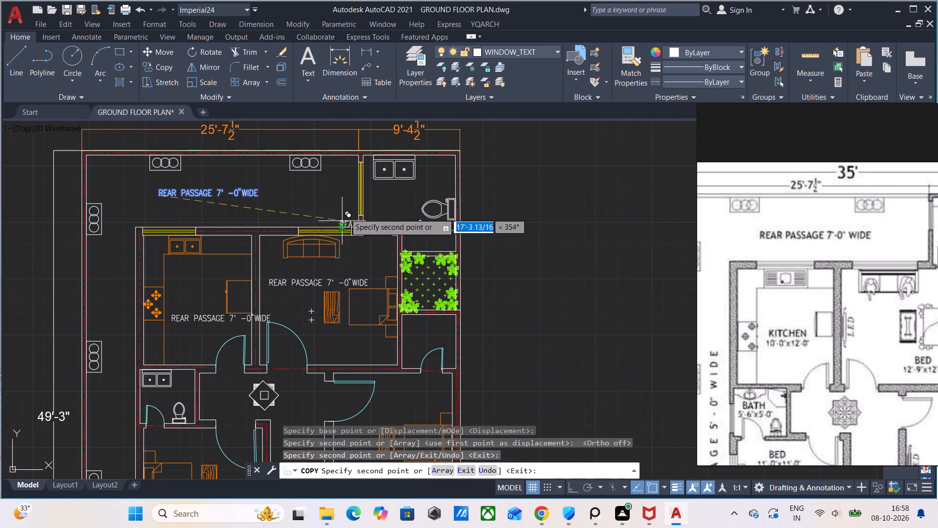
{"action": "left_click", "coordinate": [369, 203]}
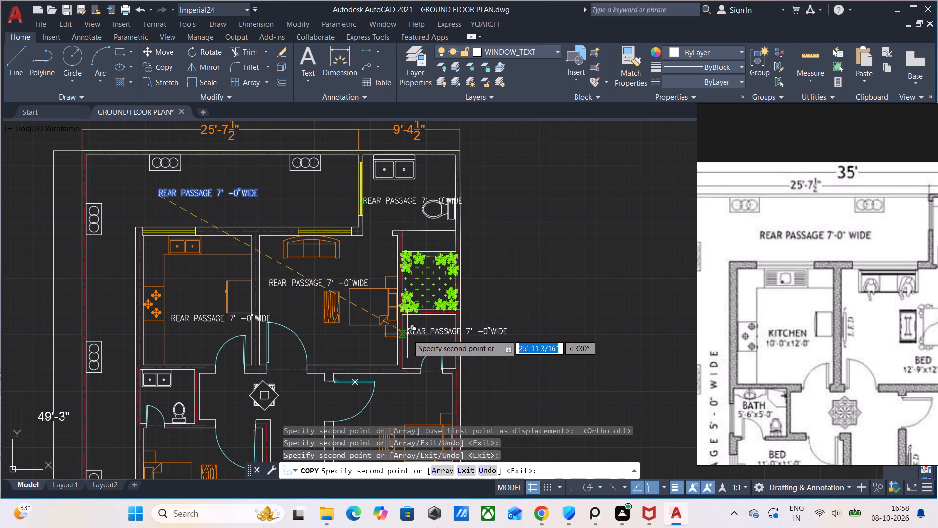
{"action": "left_click", "coordinate": [407, 334]}
Following the reference image's room layout, place further copies of the label in the lounge and the drawing room.
{"action": "scroll", "coordinate": [720, 325], "scroll_direction": "down", "scroll_amount": 3}
{"action": "middle_click_drag", "start_coordinate": [778, 359], "coordinate": [785, 288]}
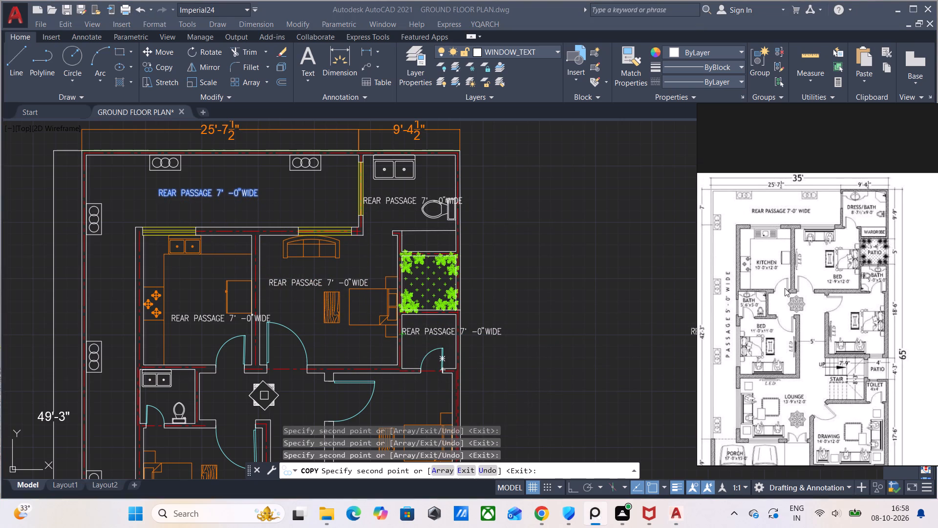
{"action": "middle_click_drag", "start_coordinate": [785, 288], "coordinate": [791, 258]}
{"action": "left_click", "coordinate": [434, 396]}
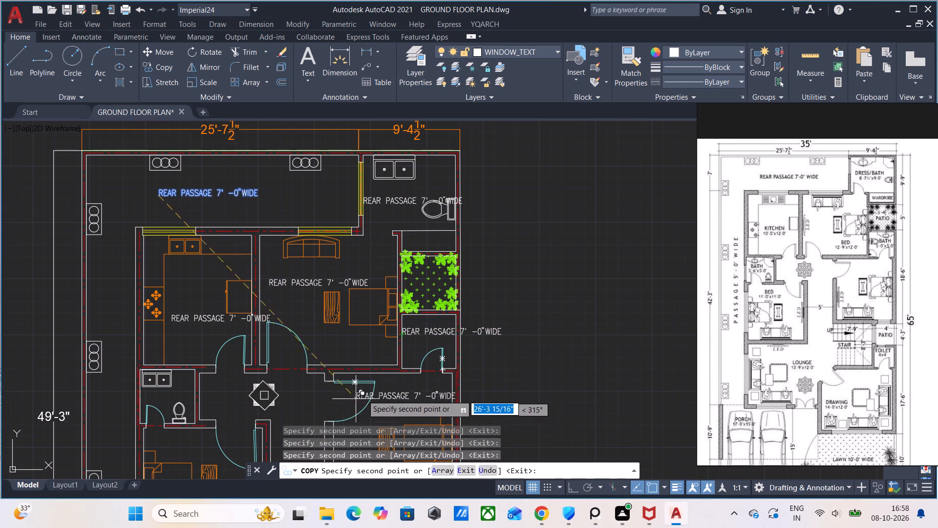
{"action": "middle_click_drag", "start_coordinate": [320, 401], "coordinate": [369, 290]}
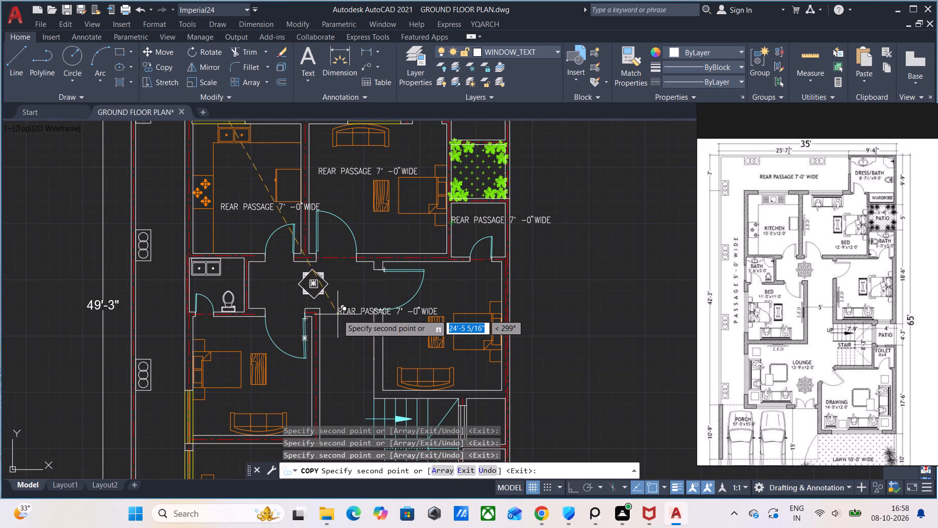
{"action": "scroll", "coordinate": [328, 372], "scroll_direction": "down", "scroll_amount": 2}
{"action": "middle_click_drag", "start_coordinate": [331, 379], "coordinate": [345, 280]}
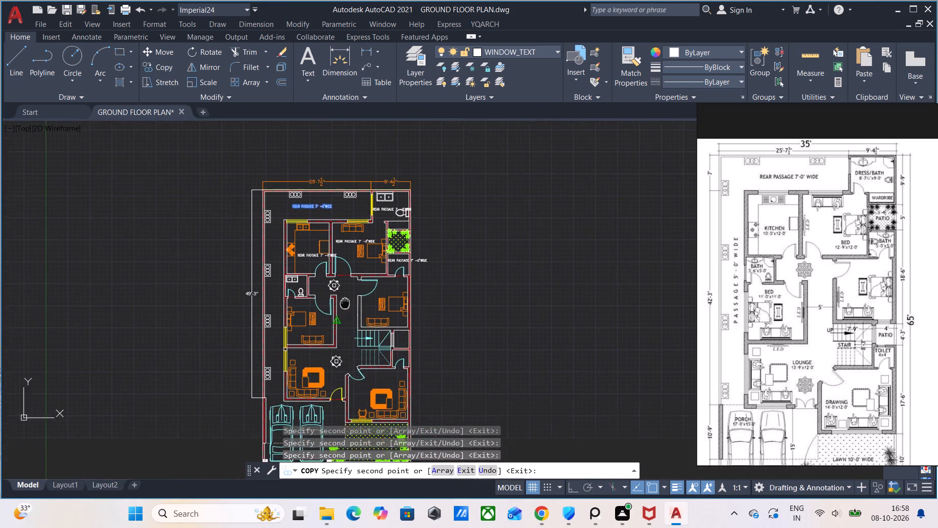
{"action": "middle_click_drag", "start_coordinate": [345, 280], "coordinate": [346, 272]}
{"action": "scroll", "coordinate": [338, 312], "scroll_direction": "up", "scroll_amount": 2}
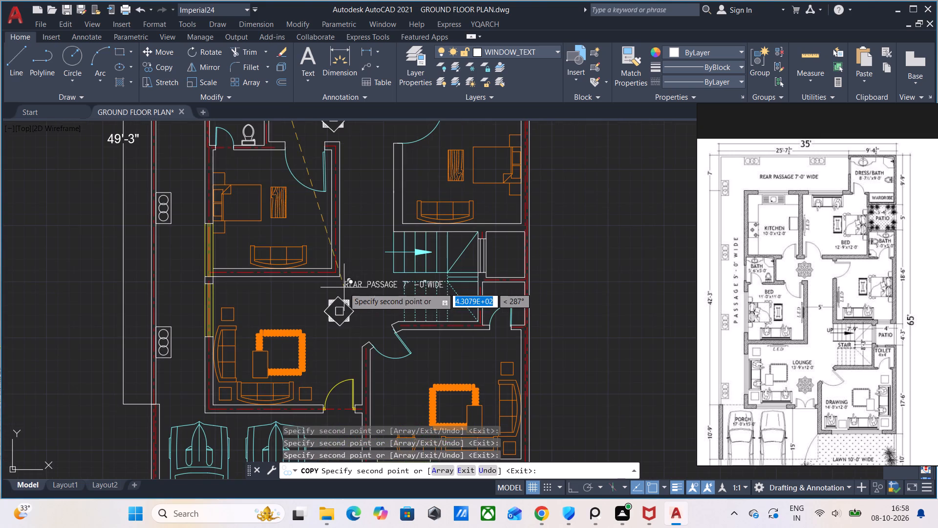
{"action": "left_click", "coordinate": [310, 301]}
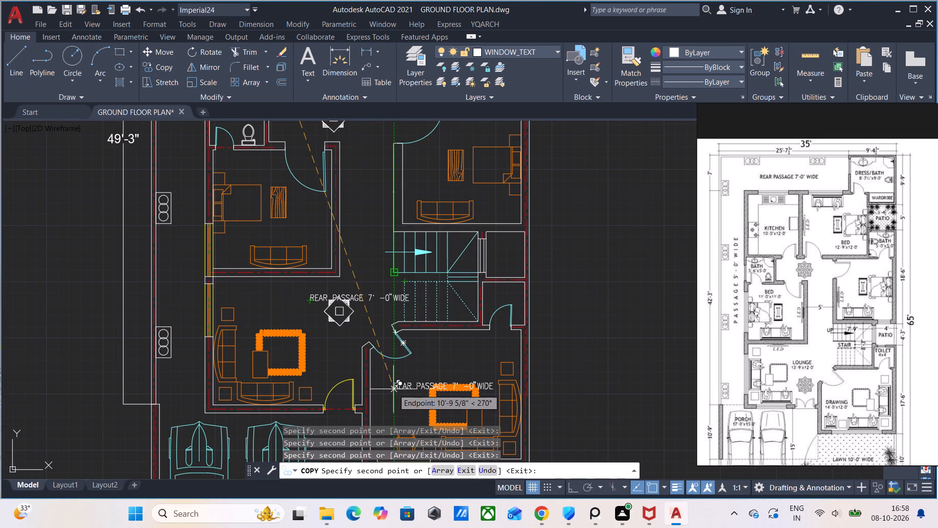
{"action": "left_click", "coordinate": [421, 366]}
Place two more copies of the label, one on the front lawn and one just outside the front boundary wall.
{"action": "scroll", "coordinate": [408, 330], "scroll_direction": "down", "scroll_amount": 2}
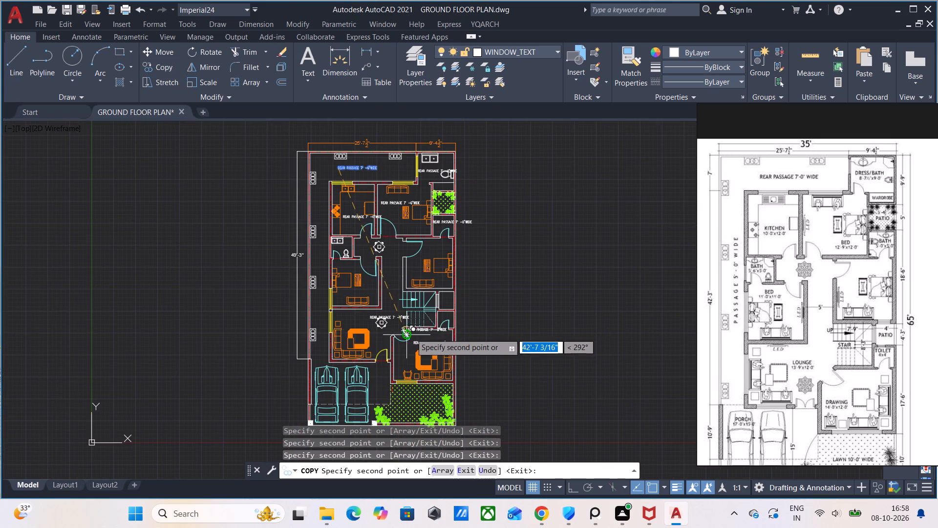
{"action": "middle_click_drag", "start_coordinate": [418, 351], "coordinate": [424, 207]}
{"action": "scroll", "coordinate": [416, 238], "scroll_direction": "up", "scroll_amount": 2}
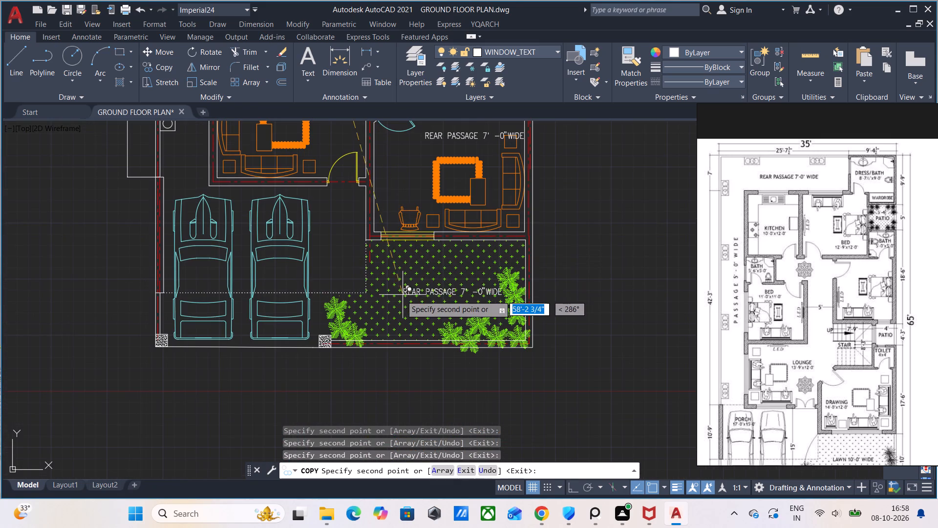
{"action": "left_click", "coordinate": [387, 292]}
{"action": "scroll", "coordinate": [405, 390], "scroll_direction": "down", "scroll_amount": 1}
{"action": "middle_click_drag", "start_coordinate": [402, 389], "coordinate": [384, 311]}
{"action": "middle_click", "coordinate": [384, 311]}
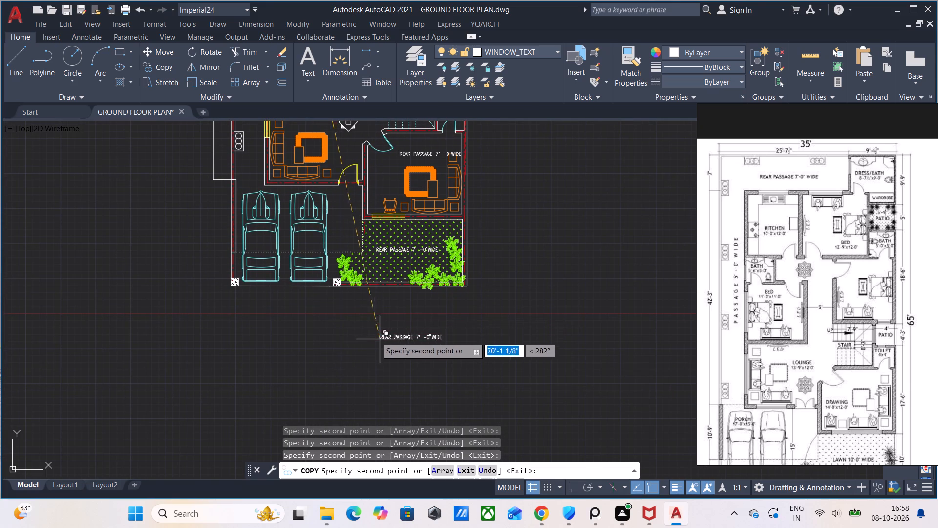
{"action": "left_click", "coordinate": [365, 308]}
{"action": "key", "text": "Escape"}
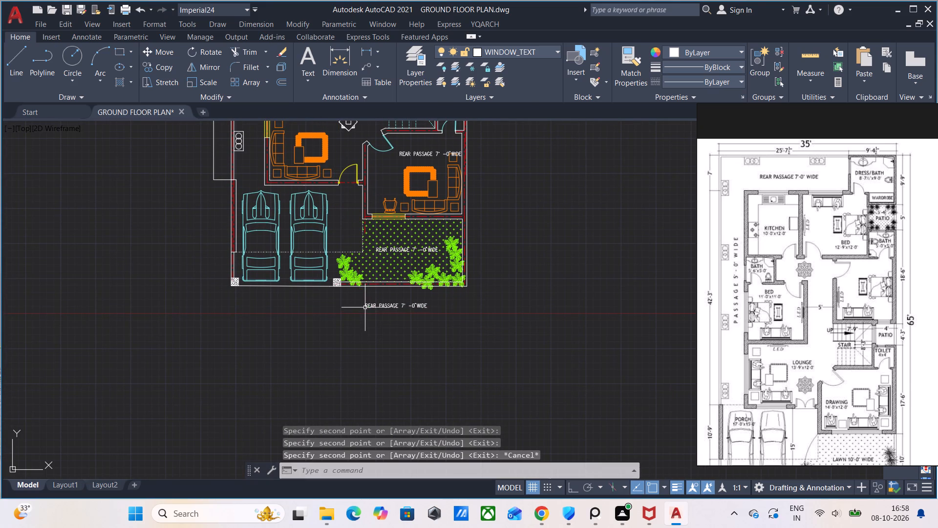
{"action": "middle_click_drag", "start_coordinate": [404, 228], "coordinate": [406, 410]}
{"action": "scroll", "coordinate": [377, 257], "scroll_direction": "up", "scroll_amount": 2}
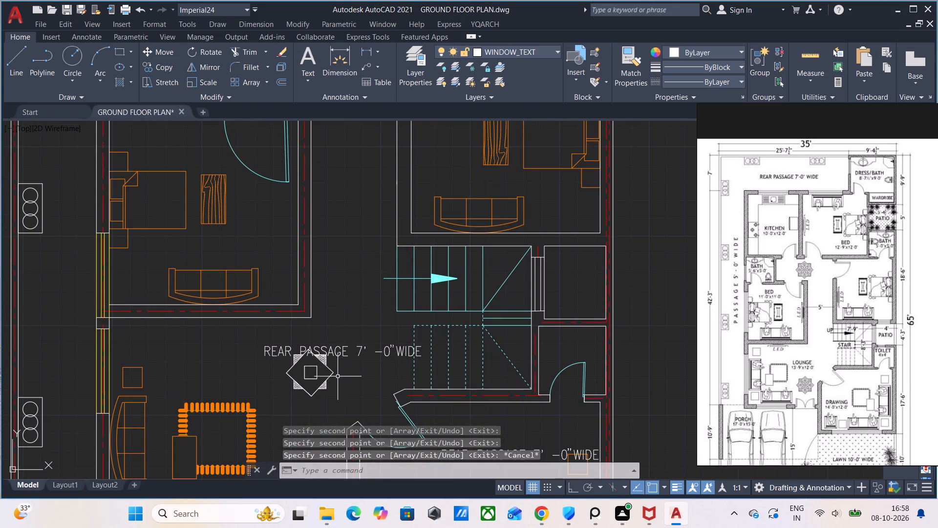
Move the decorative floor motif in the lounge about 4'-5" down, clear of the text label and closer to the entrance door.
{"action": "left_click", "coordinate": [343, 395]}
{"action": "left_click", "coordinate": [279, 369]}
{"action": "middle_click_drag", "start_coordinate": [336, 357], "coordinate": [347, 241]}
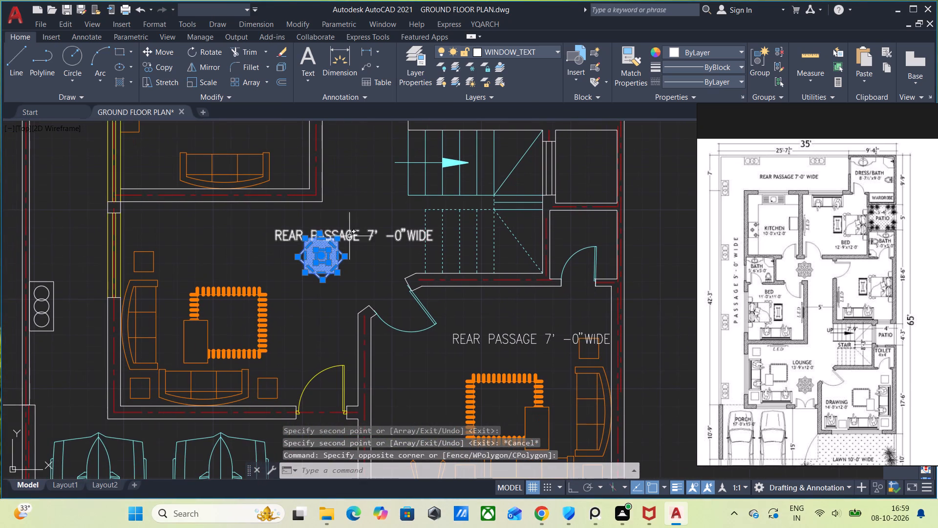
{"action": "key", "text": "m"}
{"action": "key", "text": "Return"}
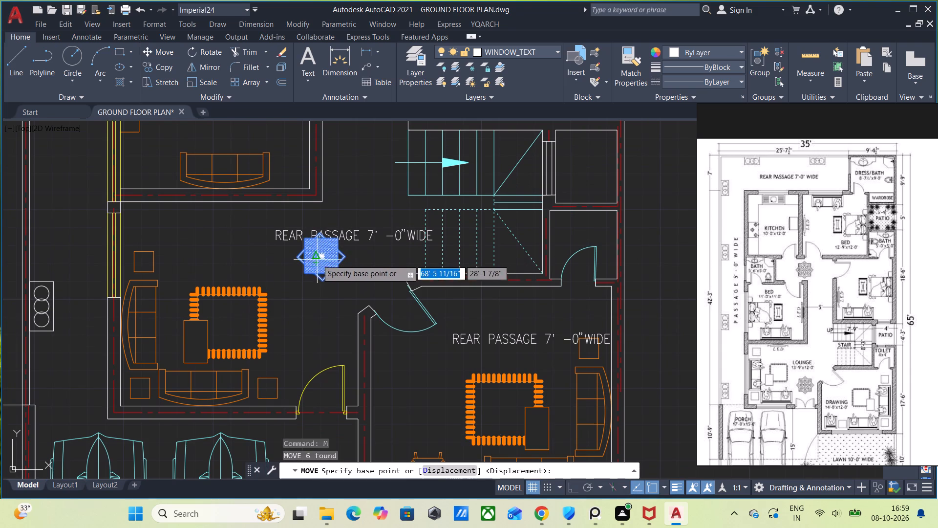
{"action": "left_click_drag", "start_coordinate": [321, 259], "coordinate": [318, 277]}
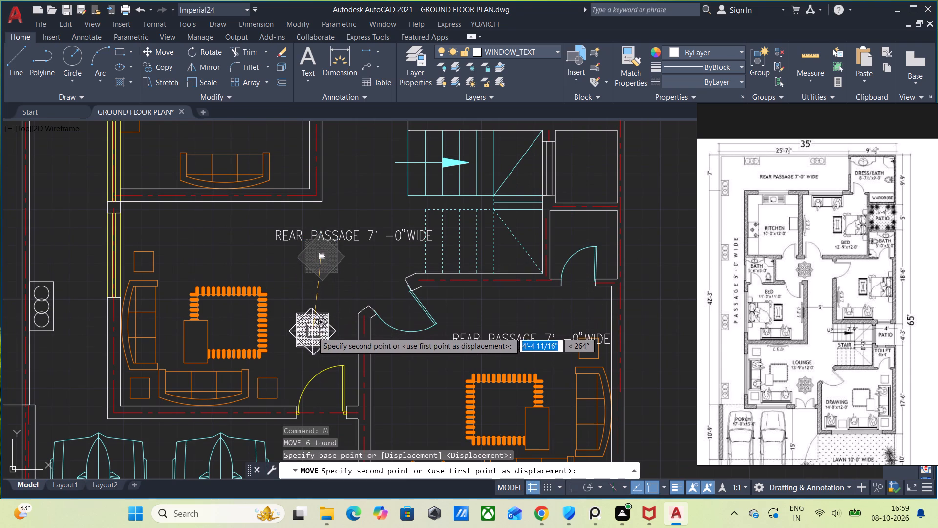
{"action": "left_click", "coordinate": [313, 332]}
Change the text of the copied passage label in the kitchen to KITCHEN.
{"action": "middle_click_drag", "start_coordinate": [348, 277], "coordinate": [338, 293]}
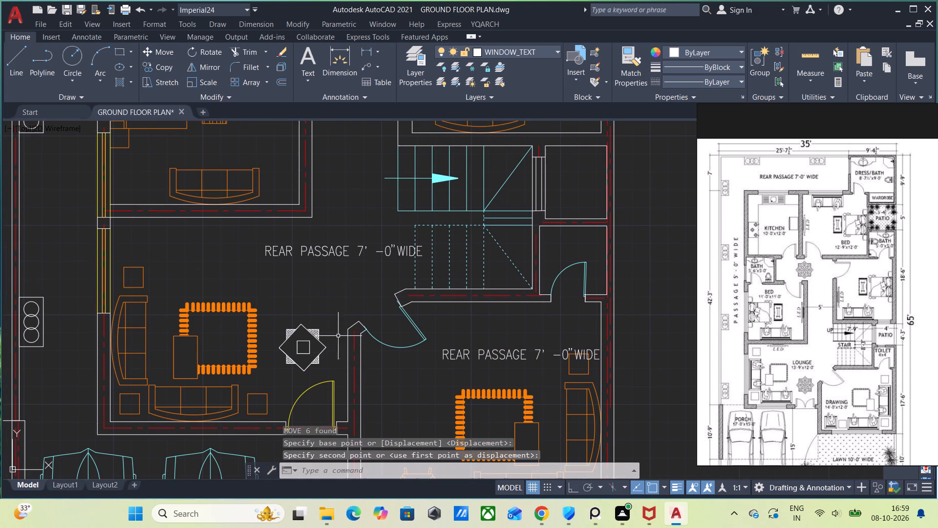
{"action": "middle_click_drag", "start_coordinate": [340, 281], "coordinate": [342, 217]}
{"action": "scroll", "coordinate": [319, 352], "scroll_direction": "up", "scroll_amount": 1}
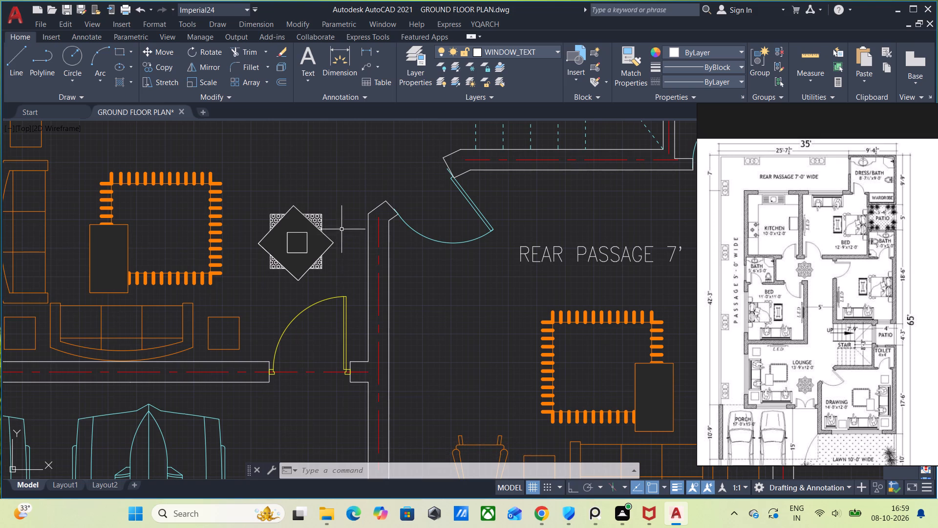
{"action": "scroll", "coordinate": [342, 228], "scroll_direction": "down", "scroll_amount": 1}
{"action": "middle_click_drag", "start_coordinate": [343, 190], "coordinate": [269, 399]}
{"action": "scroll", "coordinate": [277, 240], "scroll_direction": "down", "scroll_amount": 2}
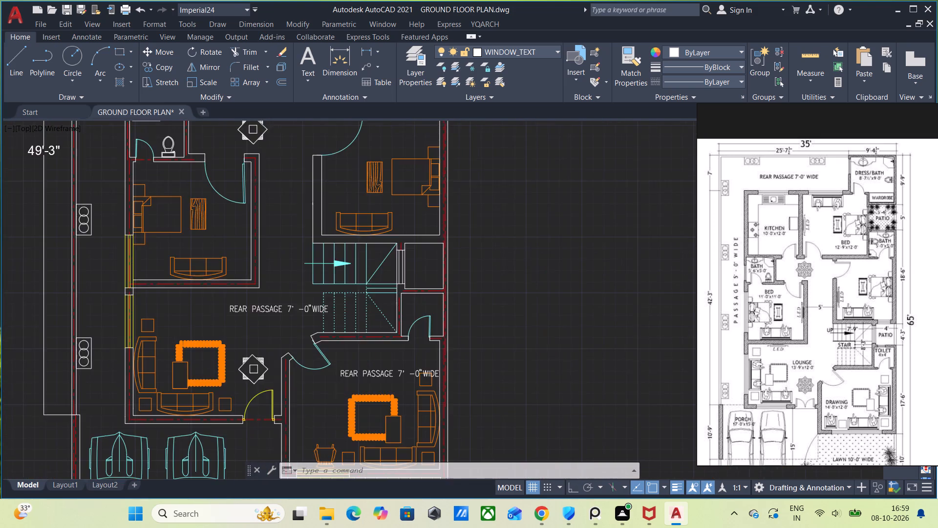
{"action": "middle_click_drag", "start_coordinate": [277, 251], "coordinate": [299, 446]}
{"action": "scroll", "coordinate": [287, 314], "scroll_direction": "up", "scroll_amount": 2}
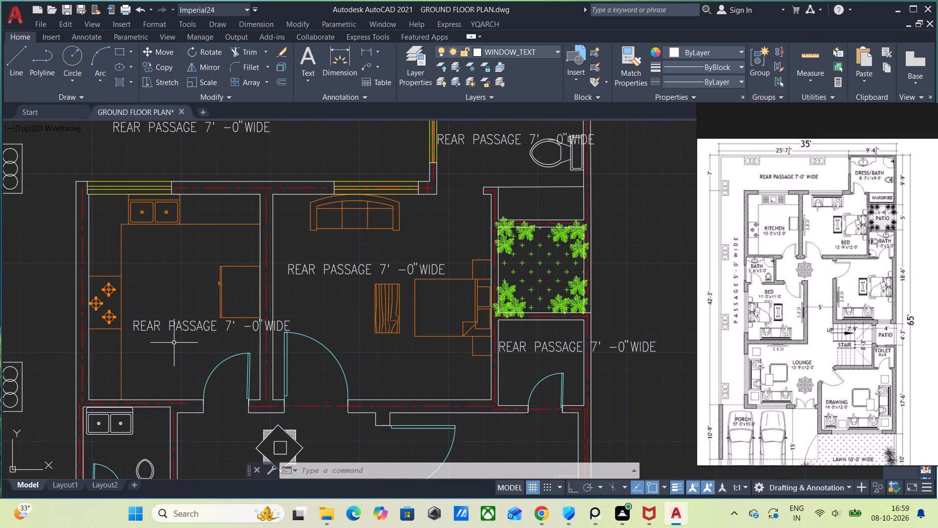
{"action": "scroll", "coordinate": [174, 344], "scroll_direction": "up", "scroll_amount": 1}
{"action": "left_click", "coordinate": [234, 314]}
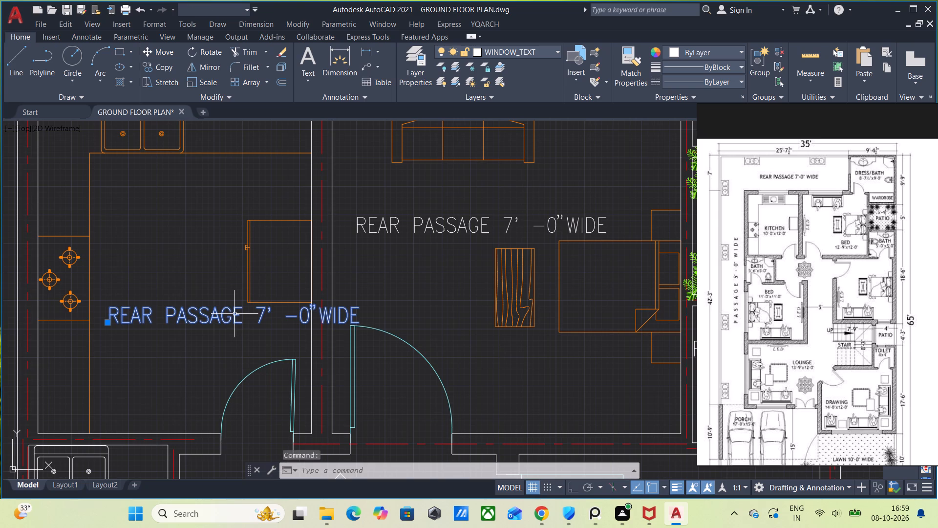
{"action": "double_click", "coordinate": [234, 314]}
{"action": "key", "text": "space"}
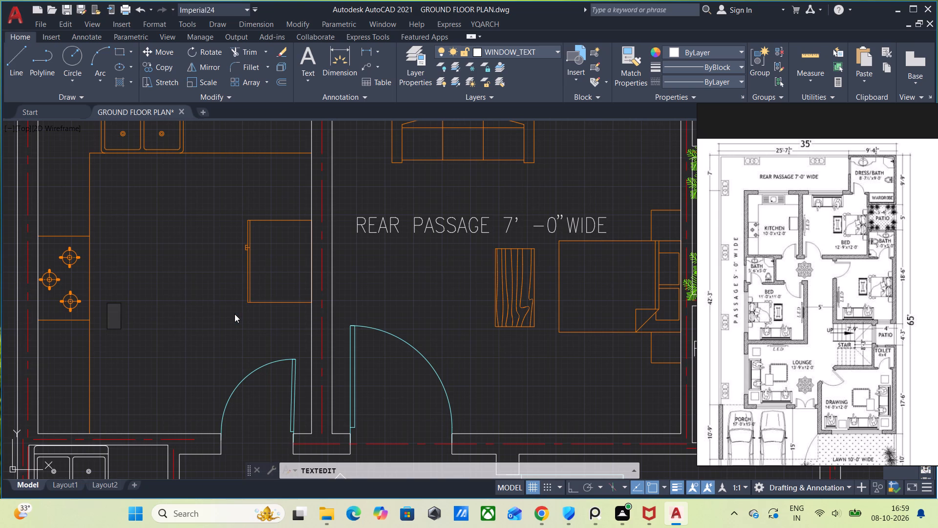
{"action": "type", "text": "KI"}
{"action": "key", "text": "t"}
{"action": "key", "text": "c"}
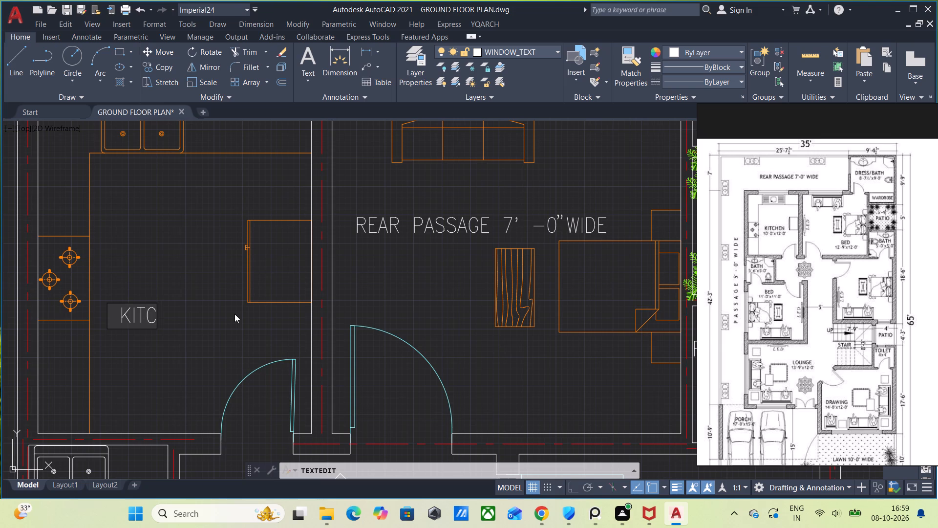
{"action": "type", "text": "HEN"}
{"action": "key", "text": "Return"}
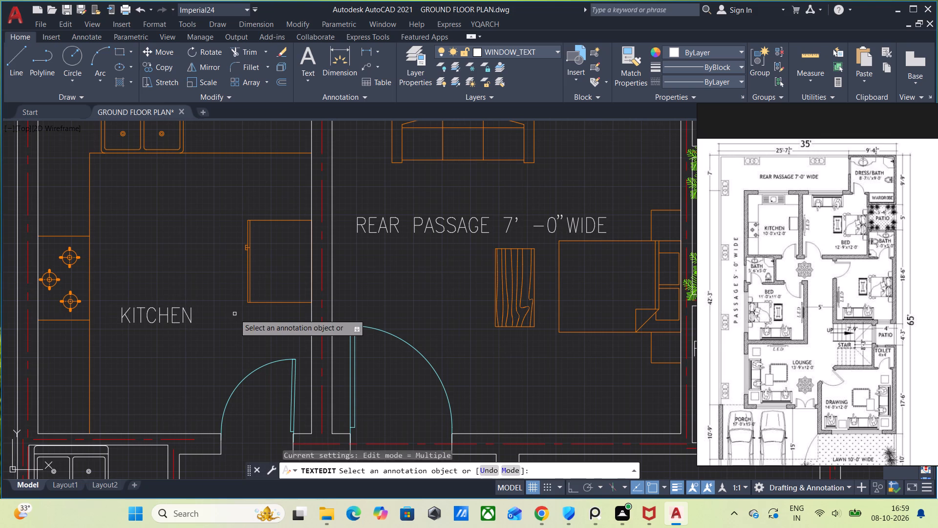
Change the text of the copied label in the upper bedroom beside the kitchen to BED.
{"action": "left_click", "coordinate": [471, 219]}
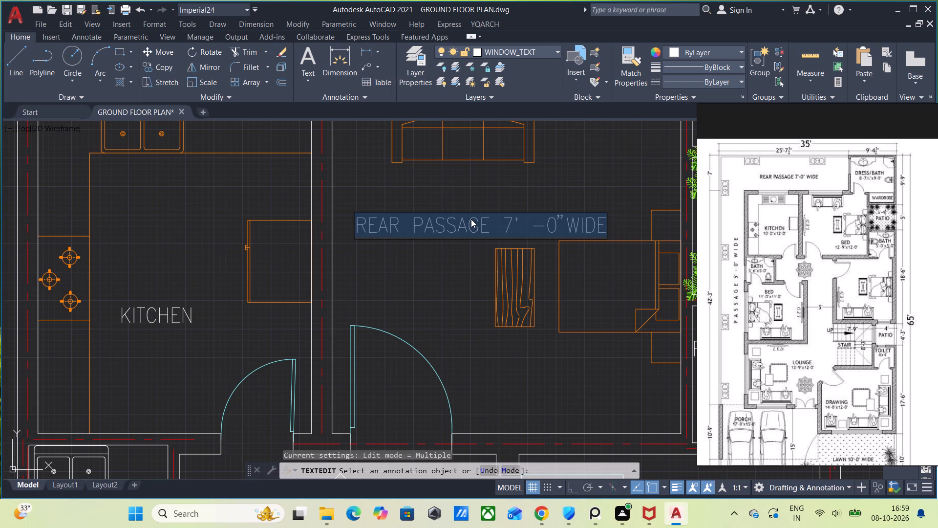
{"action": "key", "text": "space"}
{"action": "type", "text": "BED"}
{"action": "key", "text": "Return"}
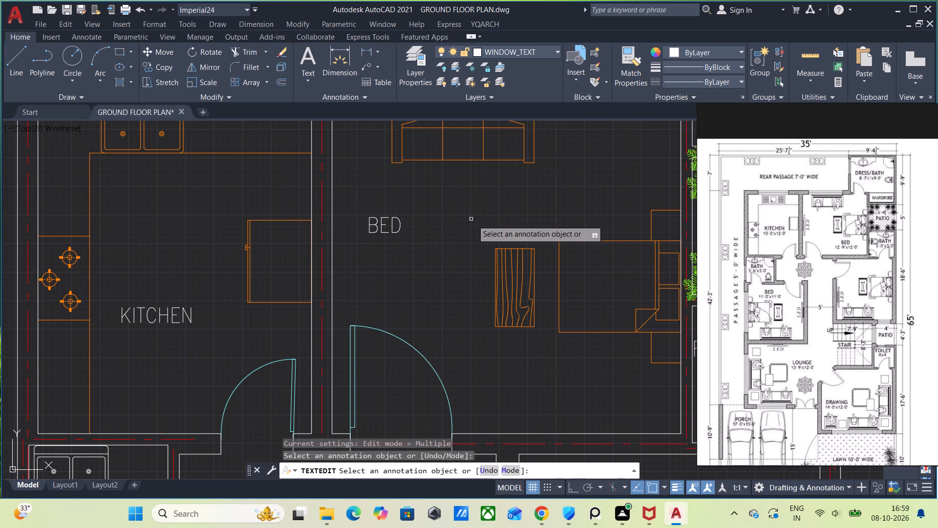
Change the text of the copied label in the upper corner bathroom to DRESS BATH.
{"action": "scroll", "coordinate": [480, 222], "scroll_direction": "down", "scroll_amount": 1}
{"action": "middle_click_drag", "start_coordinate": [483, 229], "coordinate": [341, 363]}
{"action": "left_click", "coordinate": [448, 231]}
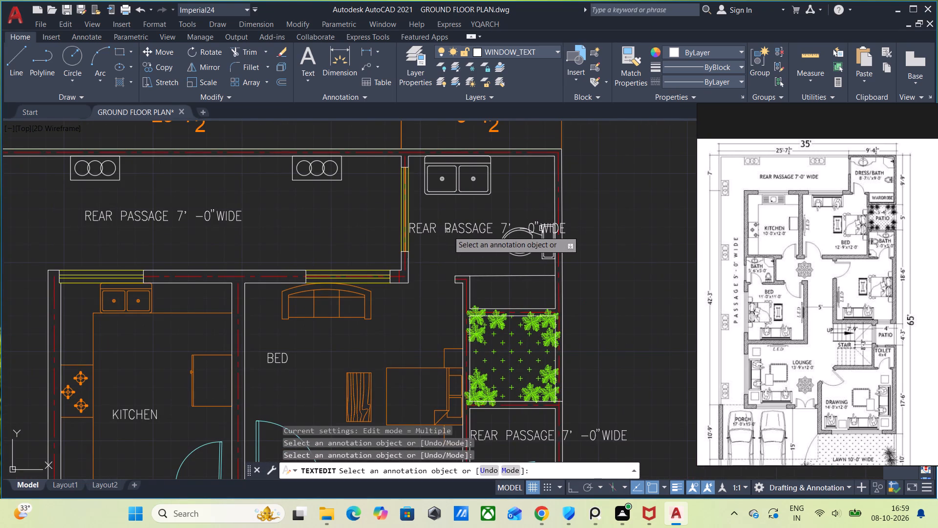
{"action": "left_click", "coordinate": [460, 228]}
{"action": "key", "text": "space"}
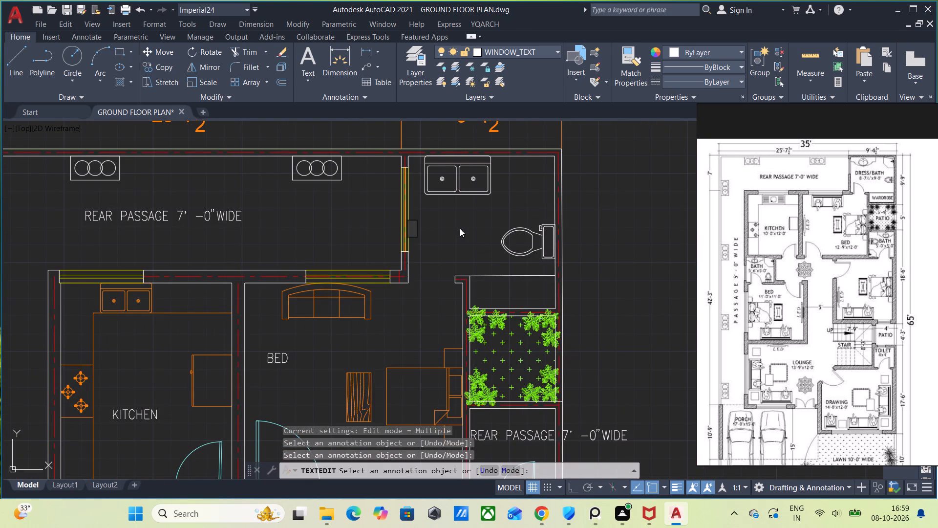
{"action": "key", "text": "t"}
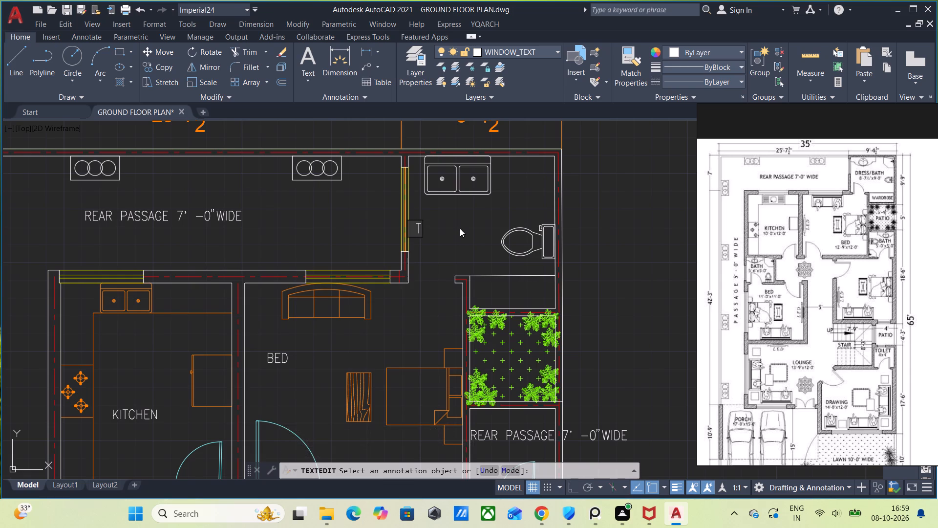
{"action": "key", "text": "BackSpace"}
{"action": "type", "text": "DRESS BATH"}
{"action": "key", "text": "Return"}
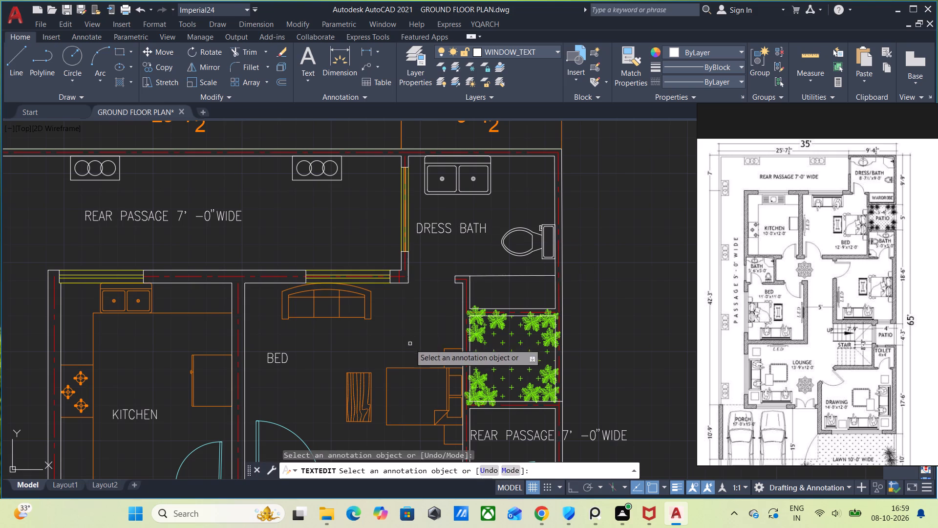
Change the text of the copied label in the lounge, beside the dashed stair, to LOUNGE.
{"action": "scroll", "coordinate": [410, 356], "scroll_direction": "down", "scroll_amount": 1}
{"action": "middle_click_drag", "start_coordinate": [415, 389], "coordinate": [471, 216]}
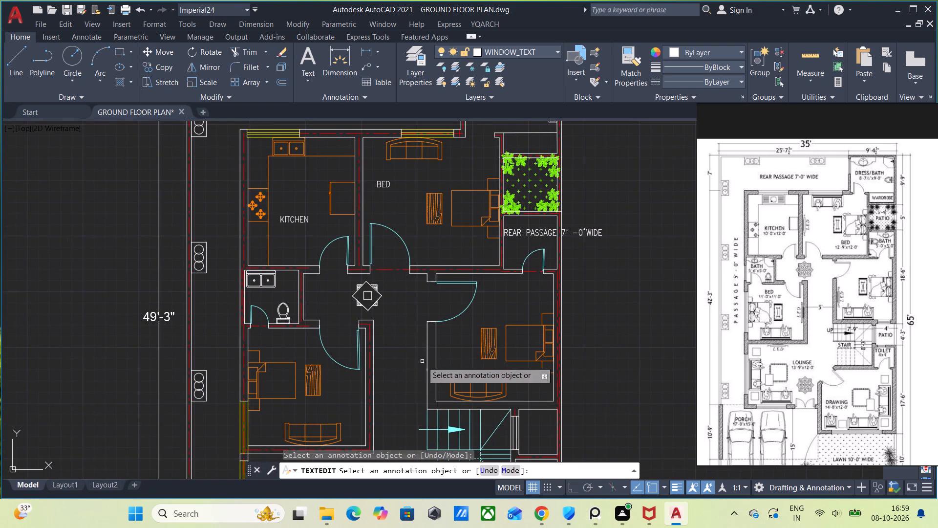
{"action": "middle_click_drag", "start_coordinate": [429, 400], "coordinate": [422, 252]}
{"action": "scroll", "coordinate": [403, 340], "scroll_direction": "up", "scroll_amount": 1}
{"action": "left_click", "coordinate": [393, 315]}
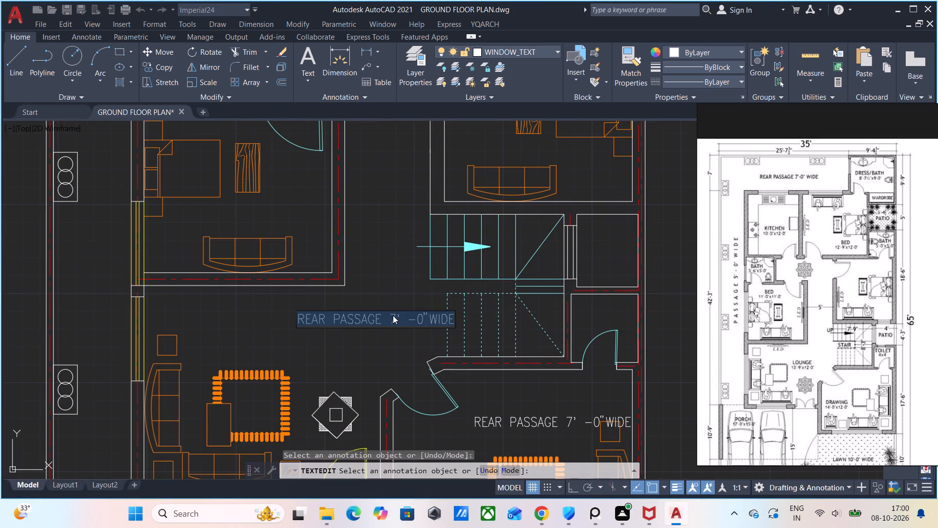
{"action": "key", "text": "space"}
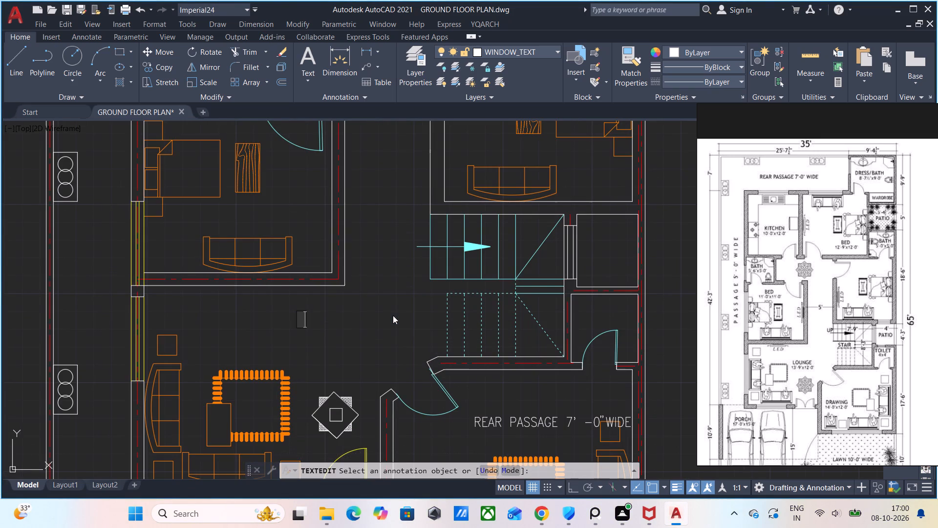
{"action": "type", "text": "LOUNGE"}
{"action": "key", "text": "Return"}
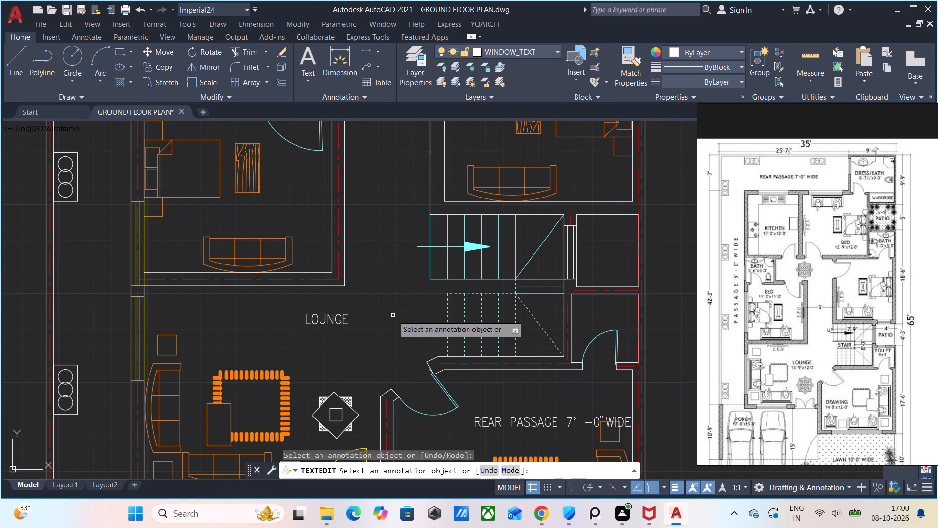
Change the text of the copied label in the drawing room to DRAWING.
{"action": "left_click", "coordinate": [544, 422]}
{"action": "key", "text": "space"}
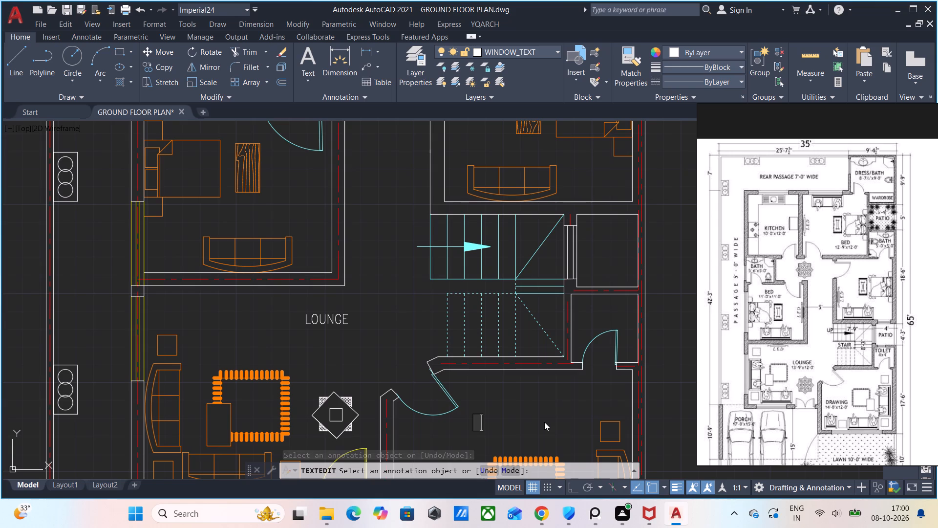
{"action": "type", "text": "DRAW"}
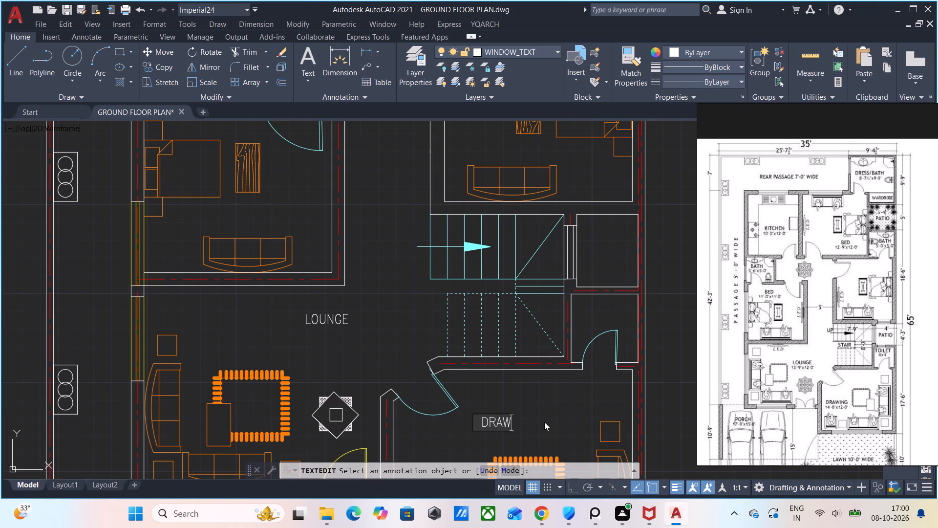
{"action": "type", "text": "INH"}
{"action": "key", "text": "BackSpace"}
{"action": "key", "text": "g"}
{"action": "key", "text": "Return"}
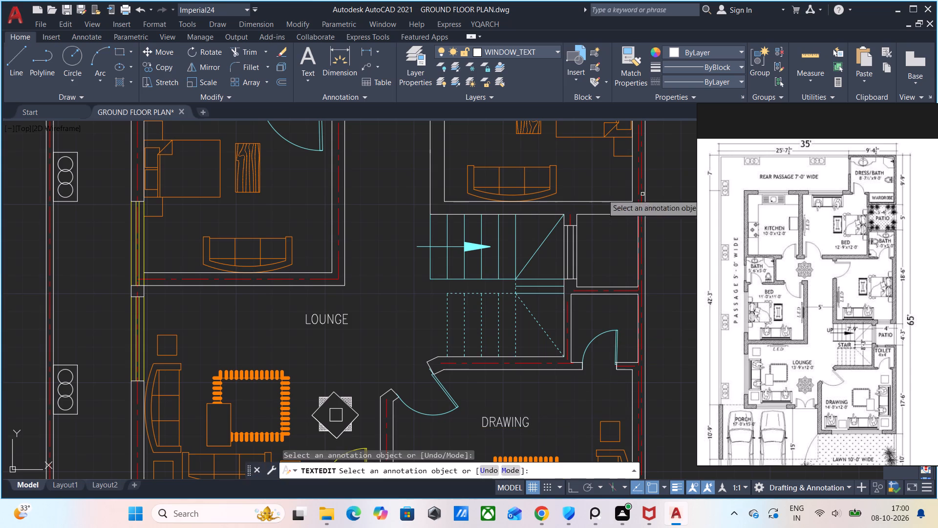
Checking the room names in the reference image, change the label in the small room below the planted area to PATIO.
{"action": "middle_click_drag", "start_coordinate": [543, 226], "coordinate": [448, 465]}
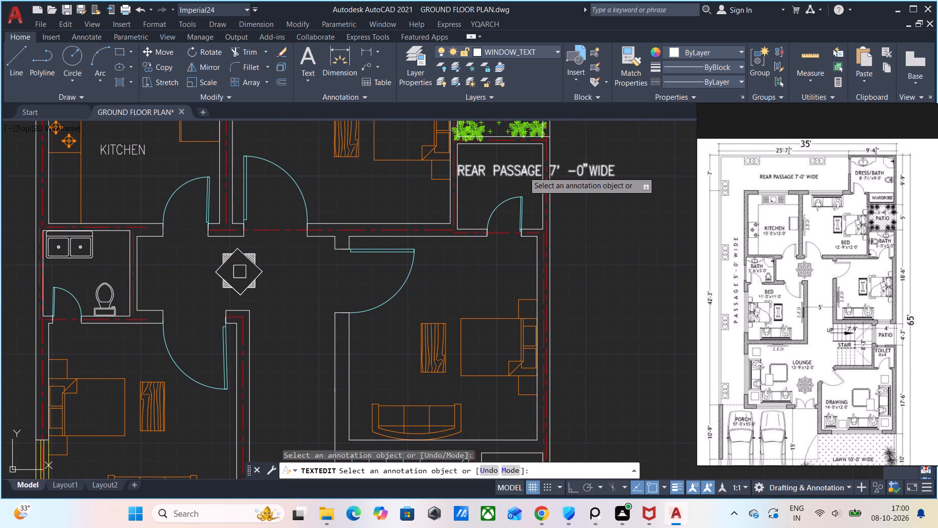
{"action": "left_click", "coordinate": [524, 171]}
{"action": "key", "text": "space"}
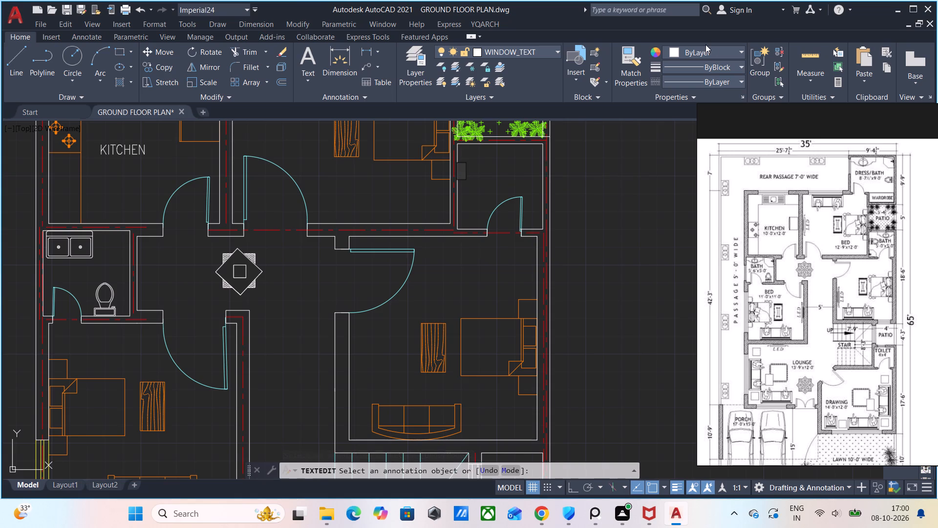
{"action": "scroll", "coordinate": [881, 218], "scroll_direction": "up", "scroll_amount": 6}
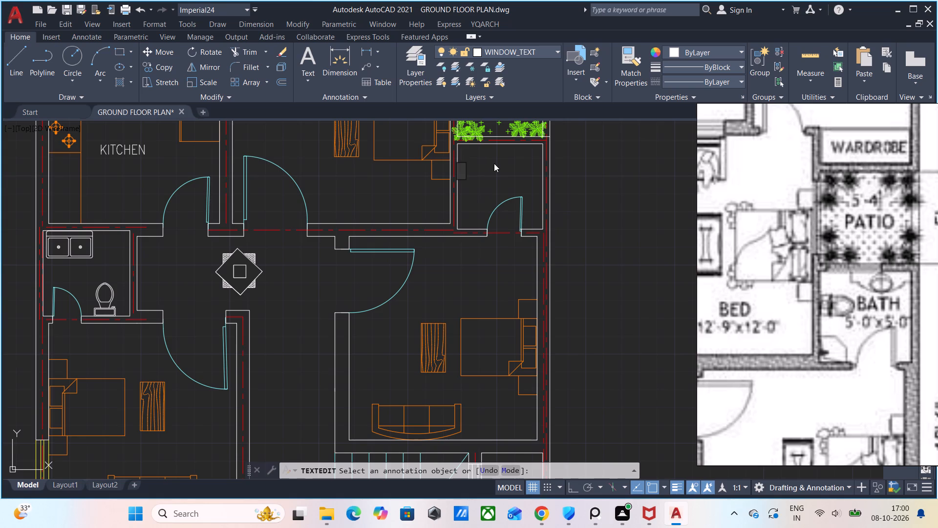
{"action": "key", "text": "p"}
{"action": "type", "text": "ATI"}
{"action": "key", "text": "o"}
{"action": "key", "text": "Return"}
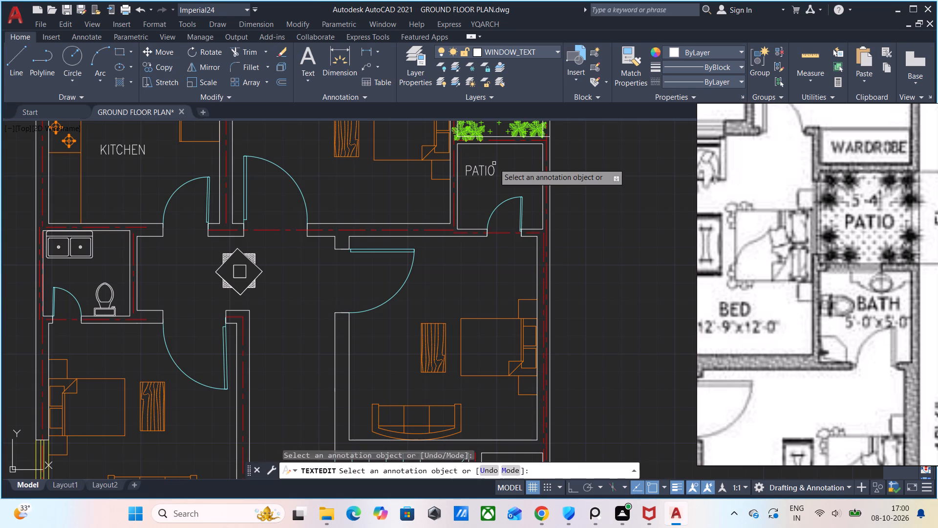
Move the PATIO label from the small room below up into the middle of the planted area.
{"action": "middle_click_drag", "start_coordinate": [514, 155], "coordinate": [500, 219]}
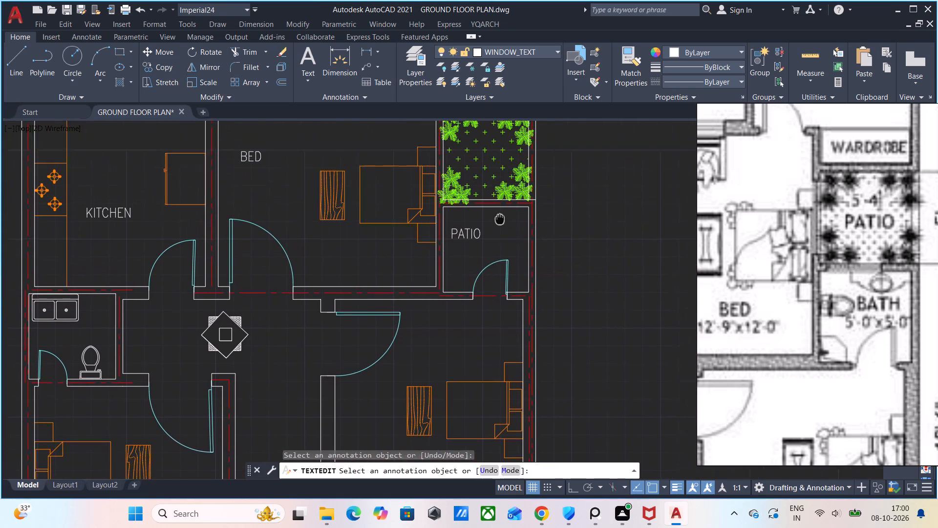
{"action": "middle_click_drag", "start_coordinate": [500, 219], "coordinate": [471, 258]}
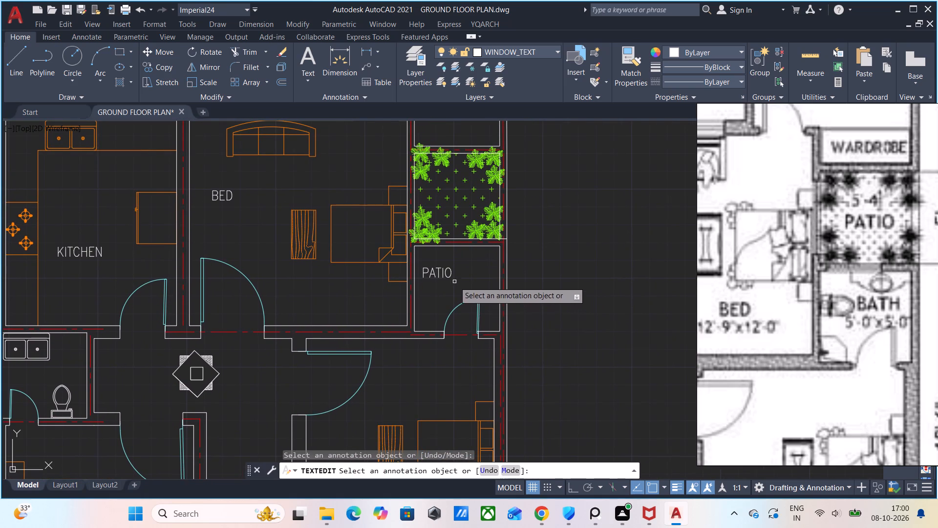
{"action": "middle_click_drag", "start_coordinate": [457, 280], "coordinate": [431, 325]}
{"action": "key", "text": "Escape"}
{"action": "left_click_drag", "start_coordinate": [432, 325], "coordinate": [426, 317]}
{"action": "left_click", "coordinate": [405, 302]}
{"action": "key", "text": "m"}
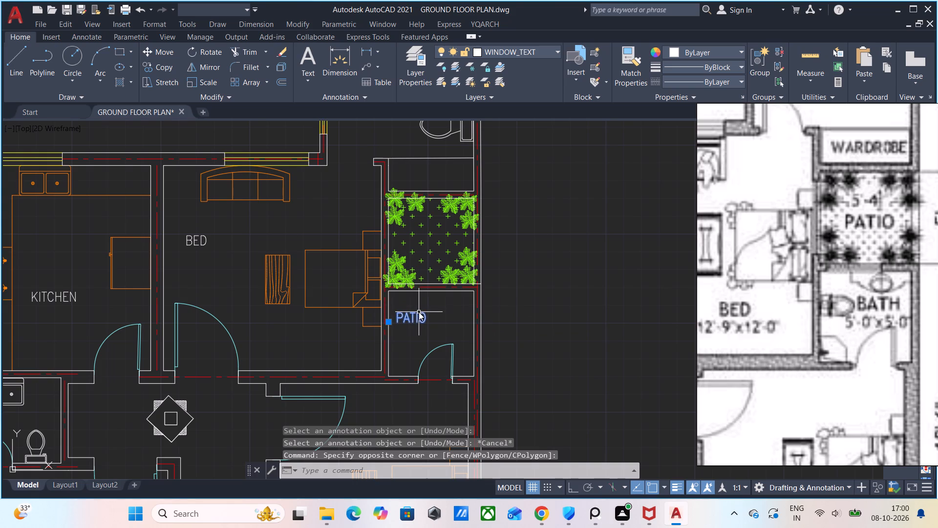
{"action": "key", "text": "Return"}
{"action": "left_click_drag", "start_coordinate": [394, 321], "coordinate": [402, 315]}
{"action": "left_click", "coordinate": [407, 243]}
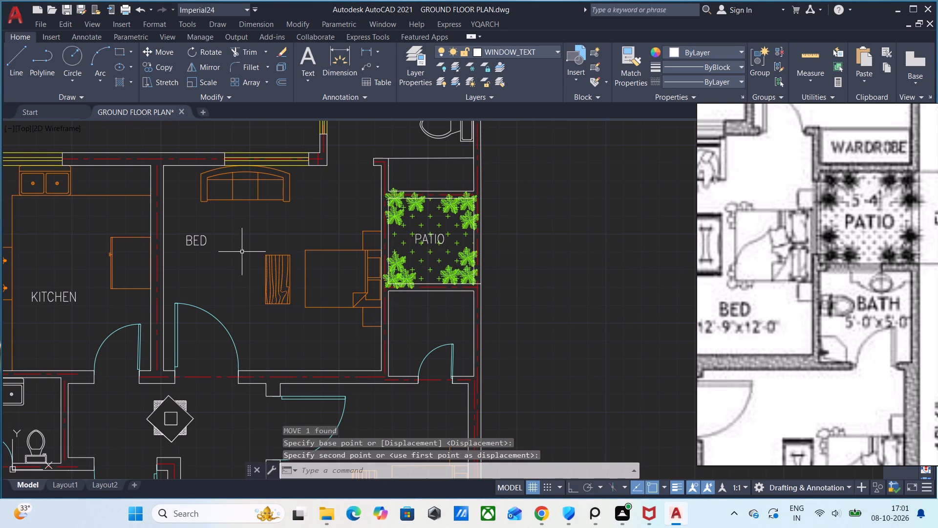
Copy the BED label from the bedroom beside the kitchen into the small room below the planted area.
{"action": "left_click", "coordinate": [200, 242]}
{"action": "type", "text": "CO"}
{"action": "key", "text": "Return"}
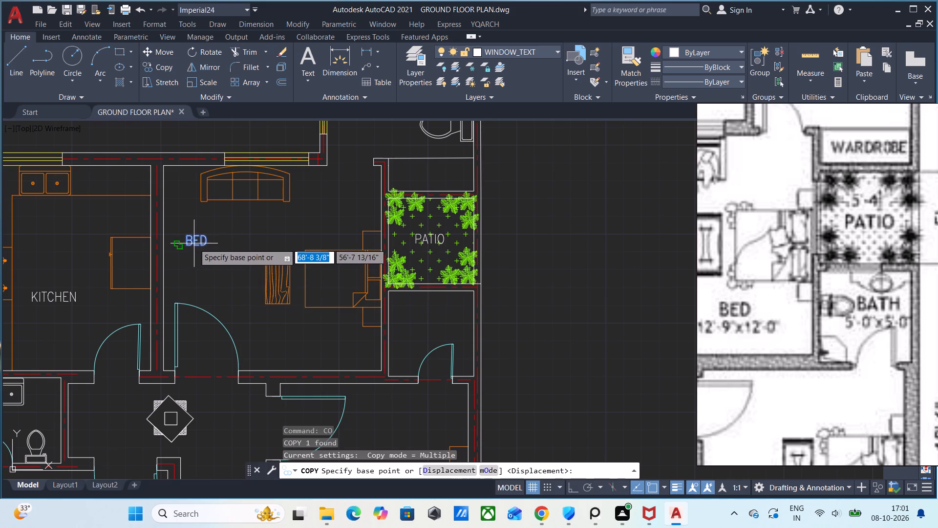
{"action": "left_click_drag", "start_coordinate": [194, 243], "coordinate": [420, 330]}
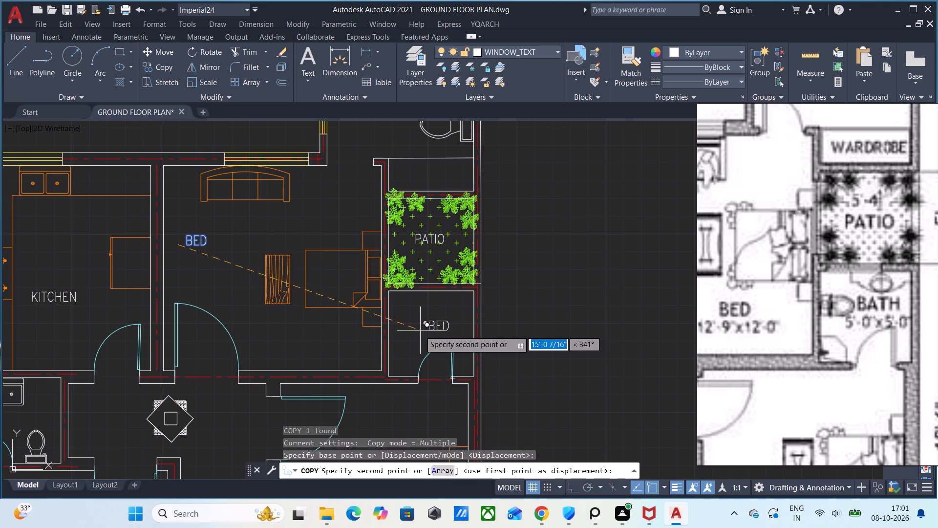
{"action": "left_click_drag", "start_coordinate": [420, 330], "coordinate": [415, 330]}
{"action": "left_click", "coordinate": [415, 330]}
{"action": "key", "text": "Escape"}
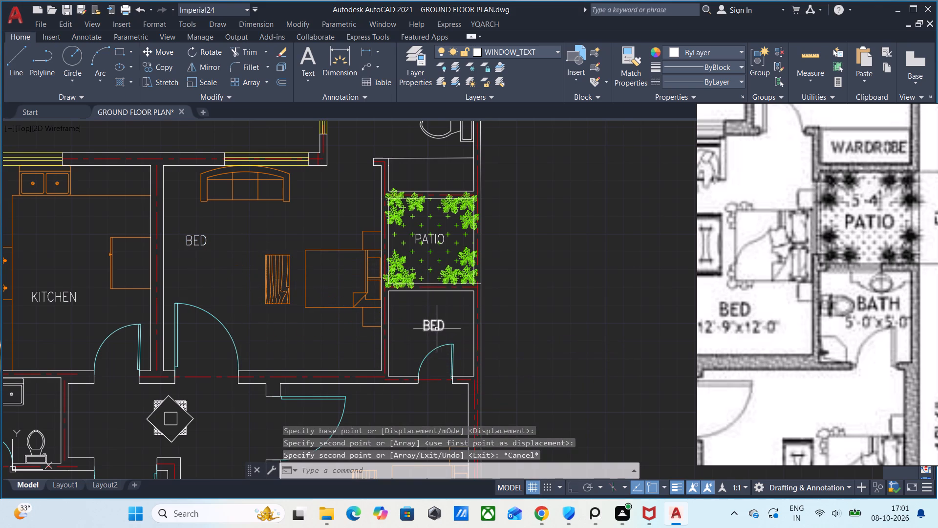
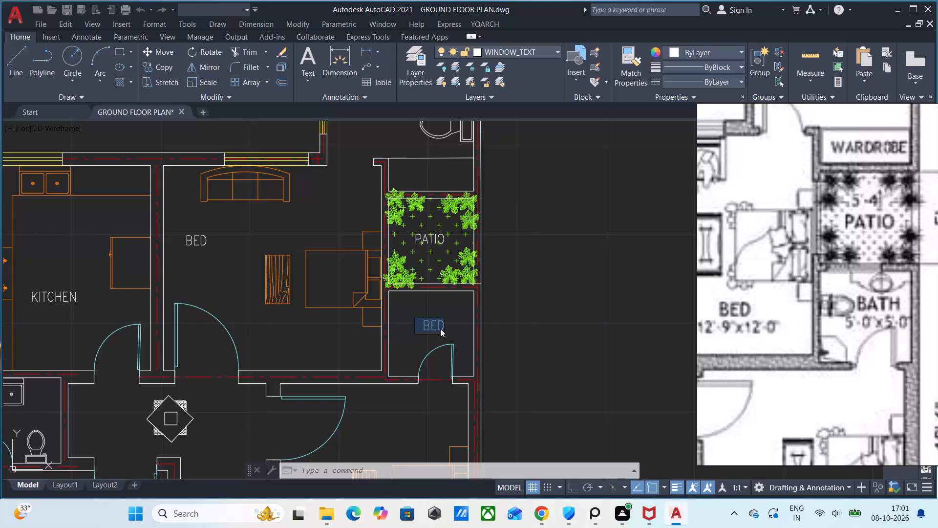
Change the text of the copied label in the small room below the patio to BATH.
{"action": "key", "text": "BackSpace"}
{"action": "type", "text": "BATH"}
{"action": "key", "text": "Return"}
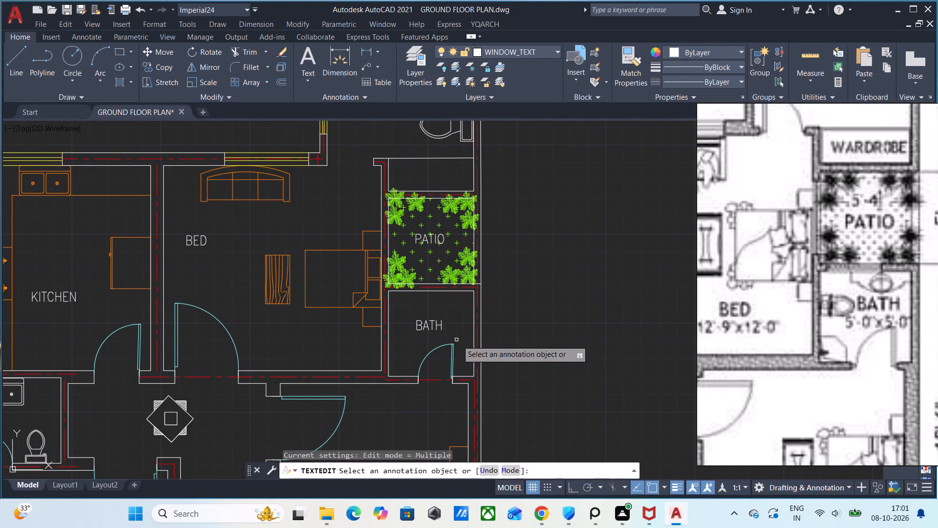
{"action": "key", "text": "Escape"}
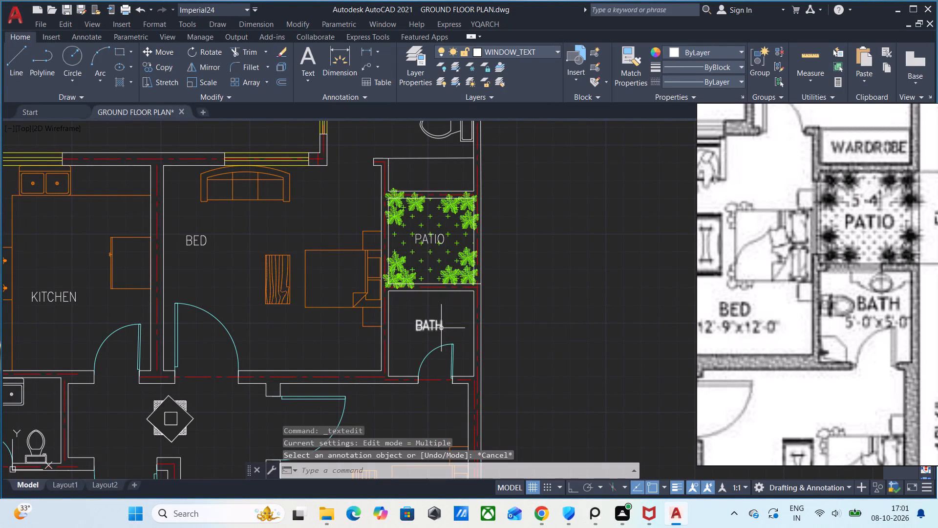
Copy the BATH label from the room below the patio into the small toilet room below the kitchen.
{"action": "left_click", "coordinate": [439, 327]}
{"action": "key", "text": "c"}
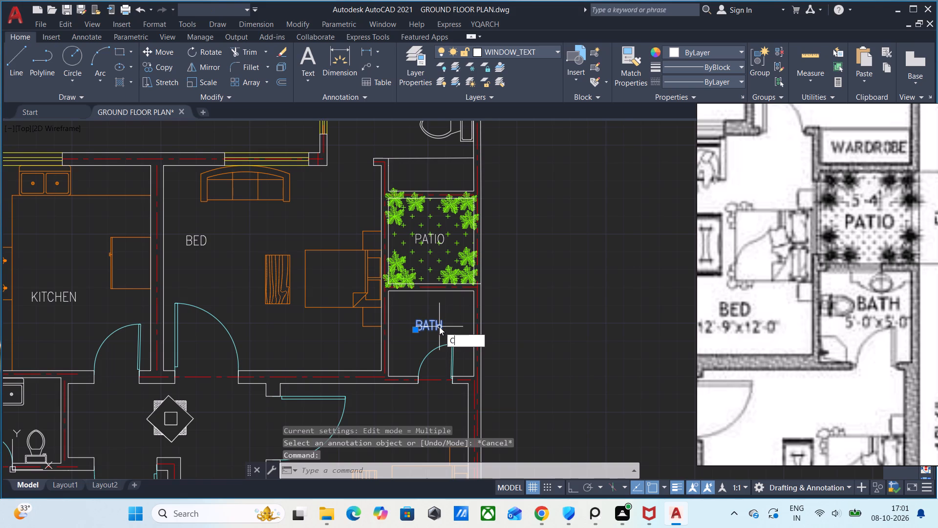
{"action": "key", "text": "o"}
{"action": "key", "text": "Return"}
{"action": "left_click", "coordinate": [431, 325]}
{"action": "scroll", "coordinate": [177, 312], "scroll_direction": "down", "scroll_amount": 2}
{"action": "middle_click_drag", "start_coordinate": [185, 322], "coordinate": [359, 313]}
{"action": "scroll", "coordinate": [323, 334], "scroll_direction": "up", "scroll_amount": 2}
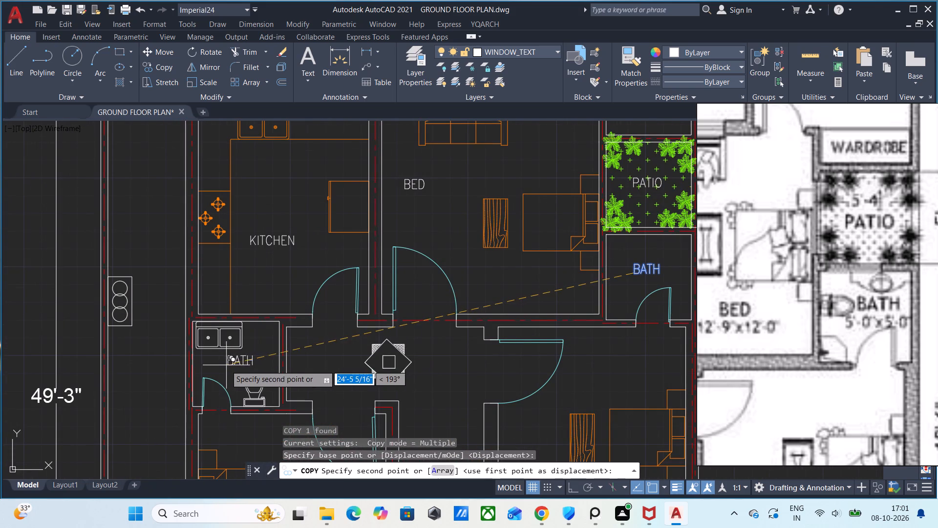
{"action": "left_click", "coordinate": [219, 368]}
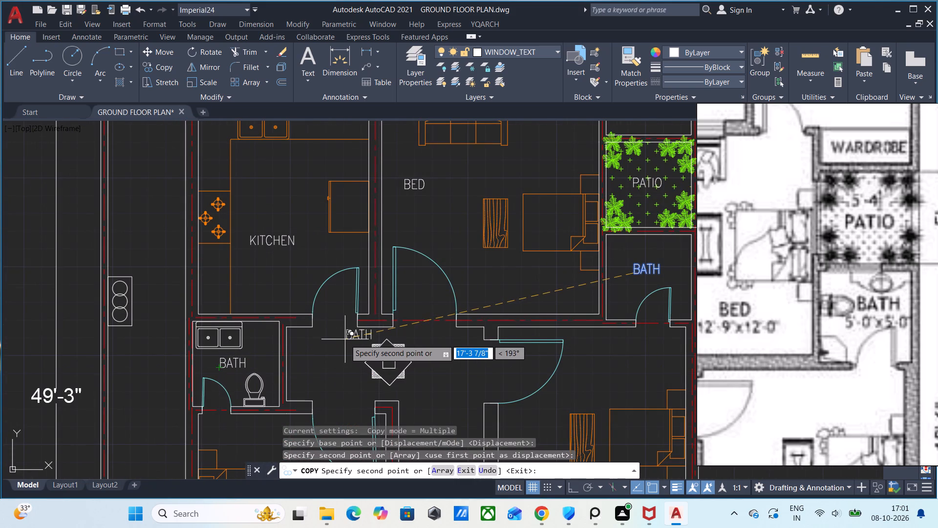
{"action": "key", "text": "Escape"}
Copy the double sink and toilet from the bath below the kitchen into the bath below the patio.
{"action": "scroll", "coordinate": [472, 336], "scroll_direction": "down", "scroll_amount": 2}
{"action": "middle_click_drag", "start_coordinate": [461, 360], "coordinate": [337, 346]}
{"action": "scroll", "coordinate": [341, 344], "scroll_direction": "up", "scroll_amount": 1}
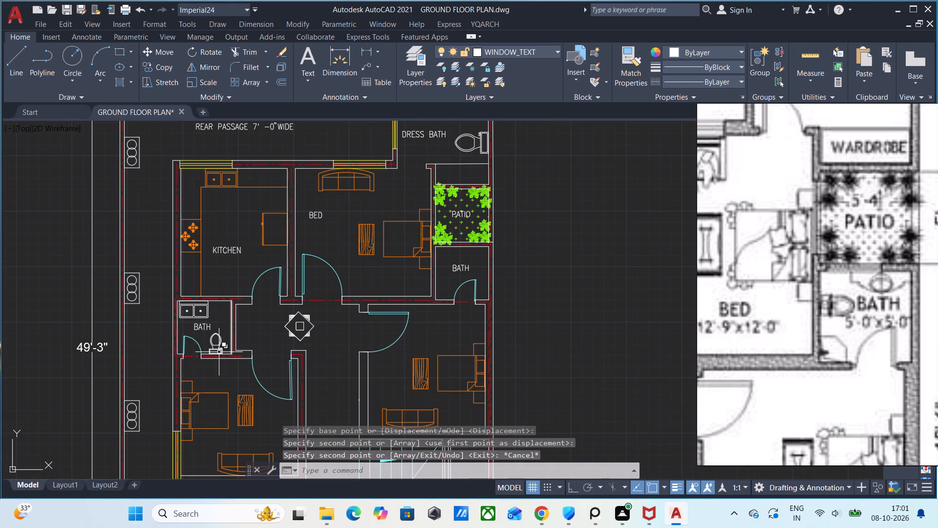
{"action": "scroll", "coordinate": [178, 361], "scroll_direction": "up", "scroll_amount": 1}
{"action": "middle_click_drag", "start_coordinate": [215, 361], "coordinate": [198, 366]}
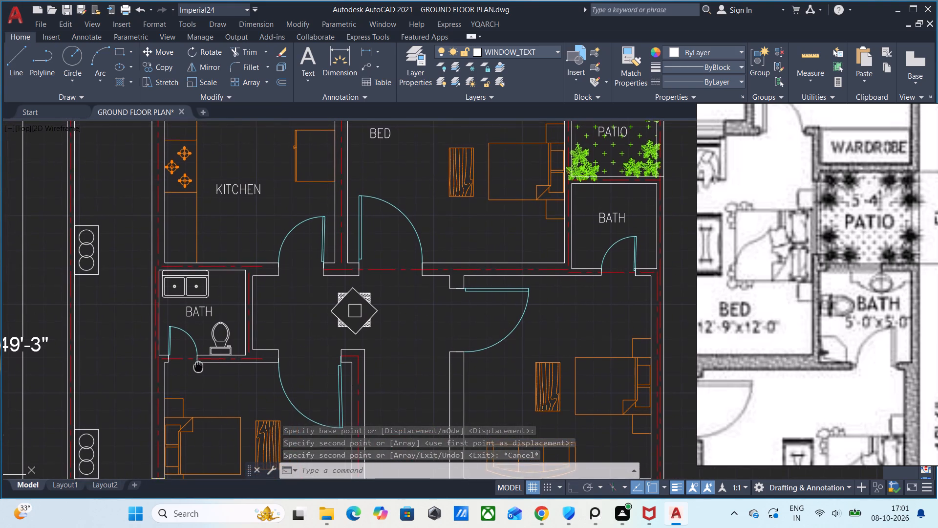
{"action": "middle_click_drag", "start_coordinate": [198, 366], "coordinate": [159, 398]}
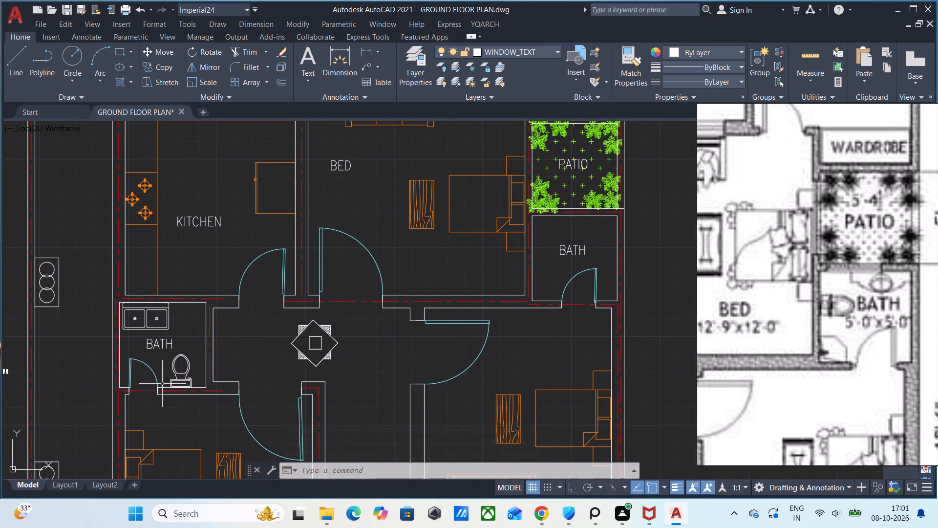
{"action": "left_click", "coordinate": [167, 330]}
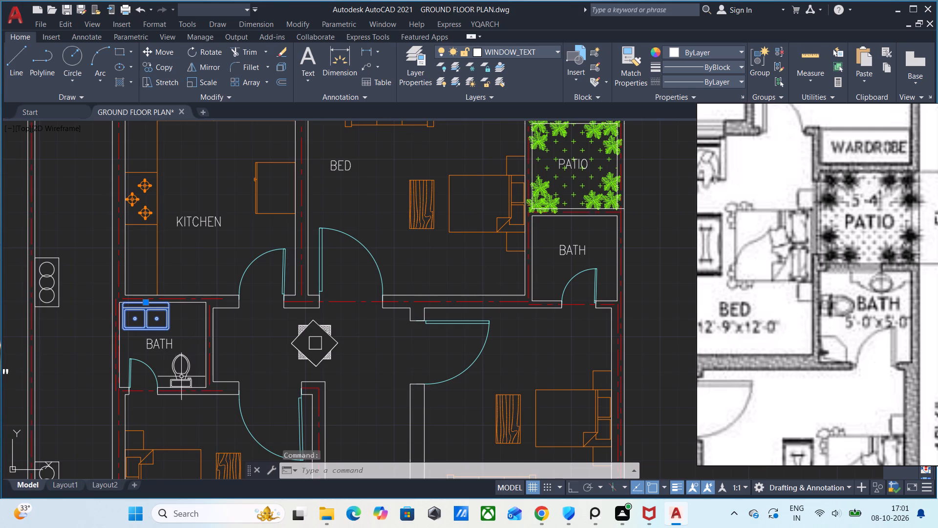
{"action": "left_click", "coordinate": [181, 376]}
{"action": "left_click", "coordinate": [192, 374]}
{"action": "left_click", "coordinate": [187, 369]}
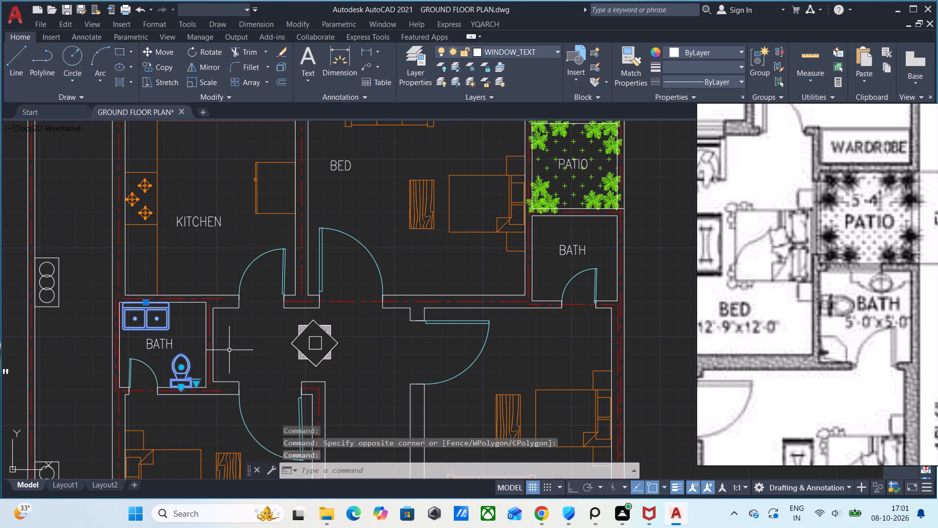
{"action": "type", "text": "CO"}
{"action": "key", "text": "Return"}
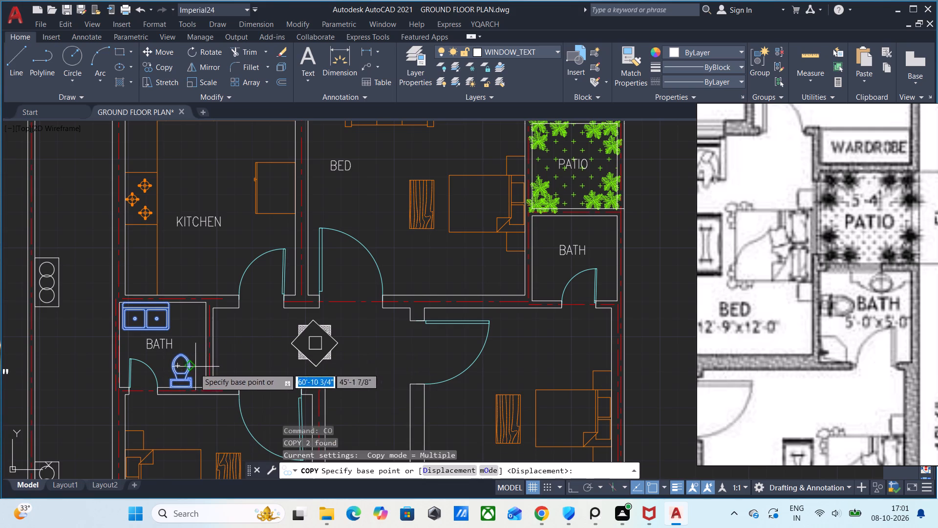
{"action": "left_click_drag", "start_coordinate": [187, 374], "coordinate": [214, 366]}
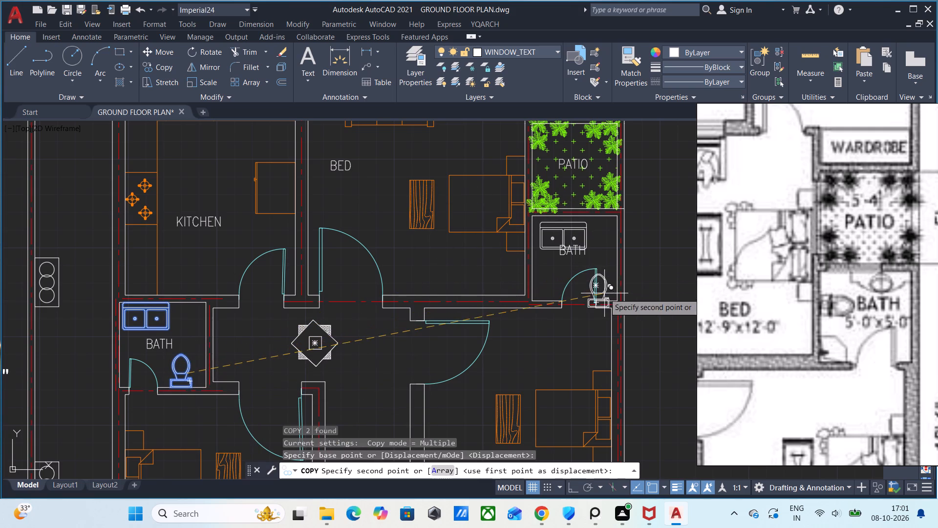
{"action": "left_click", "coordinate": [604, 293]}
{"action": "key", "text": "Escape"}
Move the copied double sink into the upper-right corner of the bath below the patio.
{"action": "scroll", "coordinate": [618, 273], "scroll_direction": "up", "scroll_amount": 1}
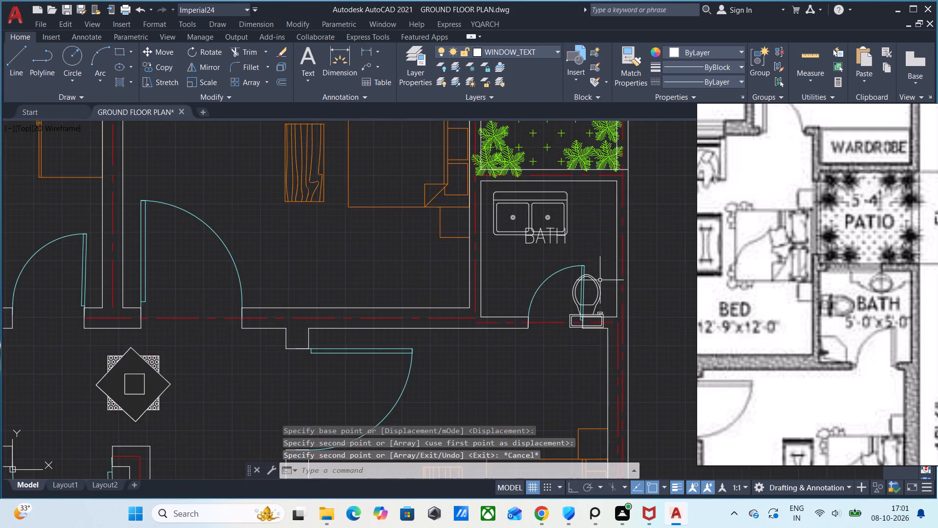
{"action": "middle_click_drag", "start_coordinate": [590, 287], "coordinate": [447, 361]}
{"action": "scroll", "coordinate": [435, 328], "scroll_direction": "up", "scroll_amount": 1}
{"action": "left_click", "coordinate": [415, 261]}
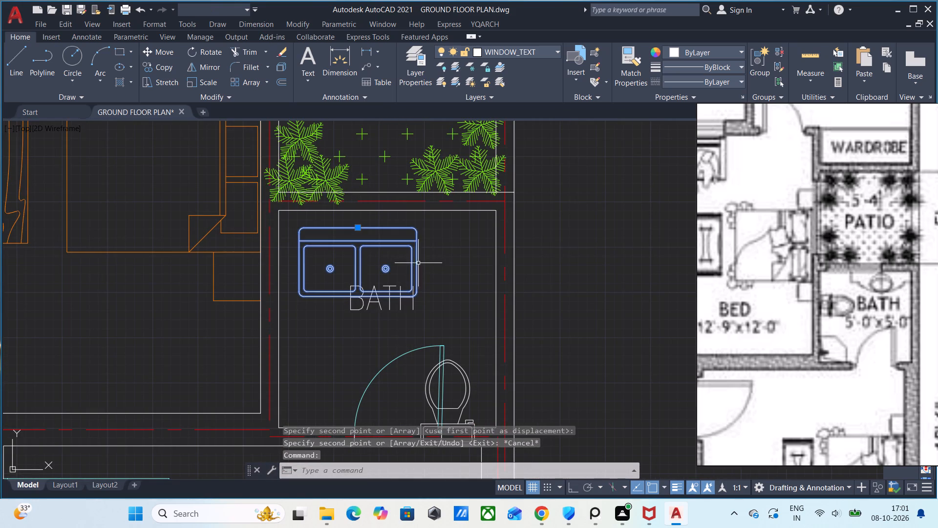
{"action": "key", "text": "m"}
{"action": "key", "text": "Return"}
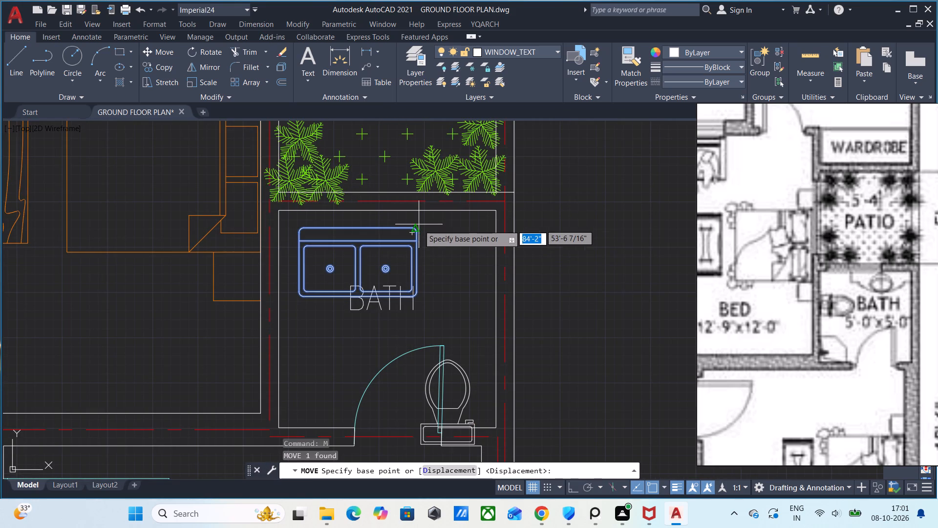
{"action": "left_click", "coordinate": [415, 225]}
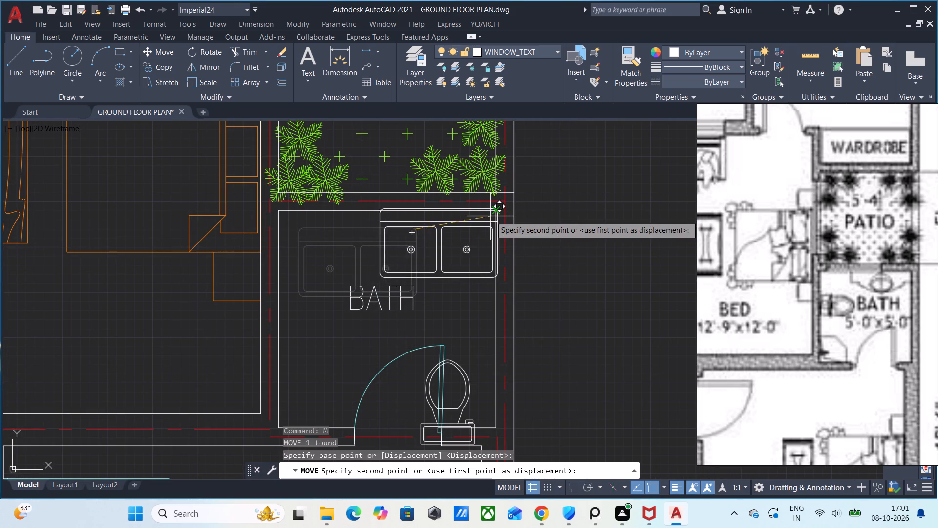
{"action": "left_click", "coordinate": [490, 216]}
{"action": "left_click", "coordinate": [442, 247]}
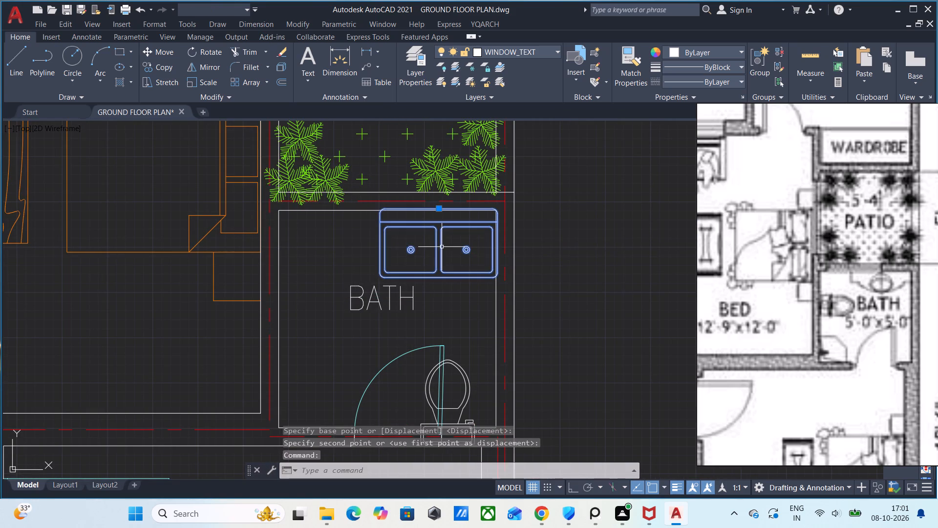
{"action": "key", "text": "m"}
{"action": "key", "text": "Return"}
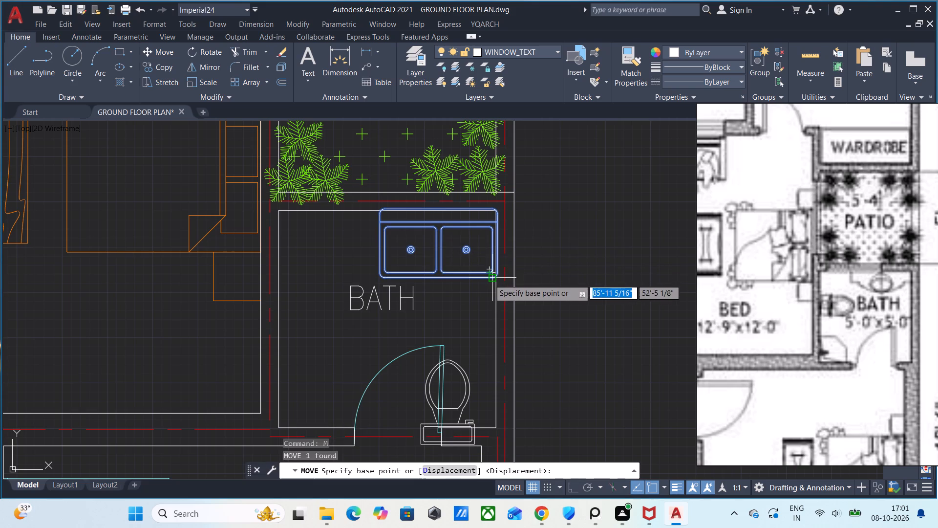
{"action": "left_click", "coordinate": [489, 279]}
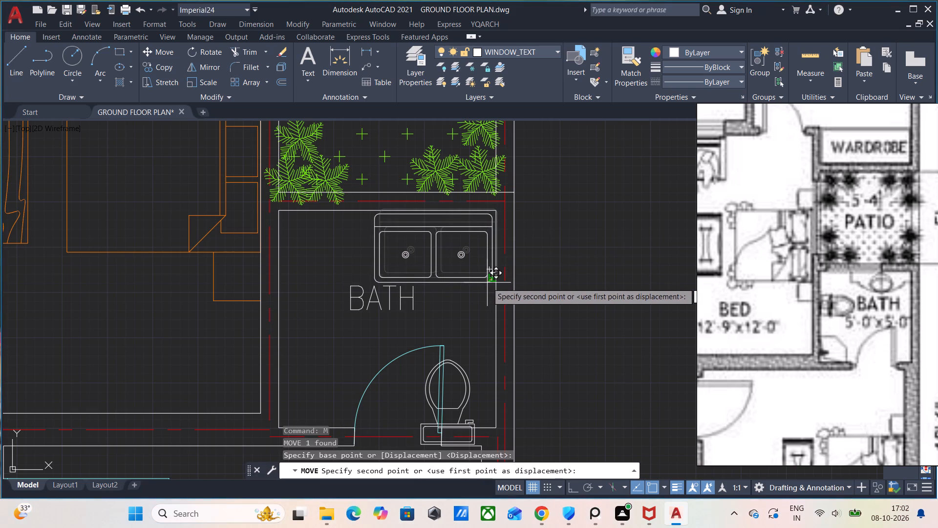
{"action": "left_click", "coordinate": [487, 283]}
Move the double sink slightly down so the midpoint of its back edge sits on the bath's upper wall line.
{"action": "scroll", "coordinate": [461, 260], "scroll_direction": "up", "scroll_amount": 1}
{"action": "middle_click_drag", "start_coordinate": [432, 243], "coordinate": [417, 324]}
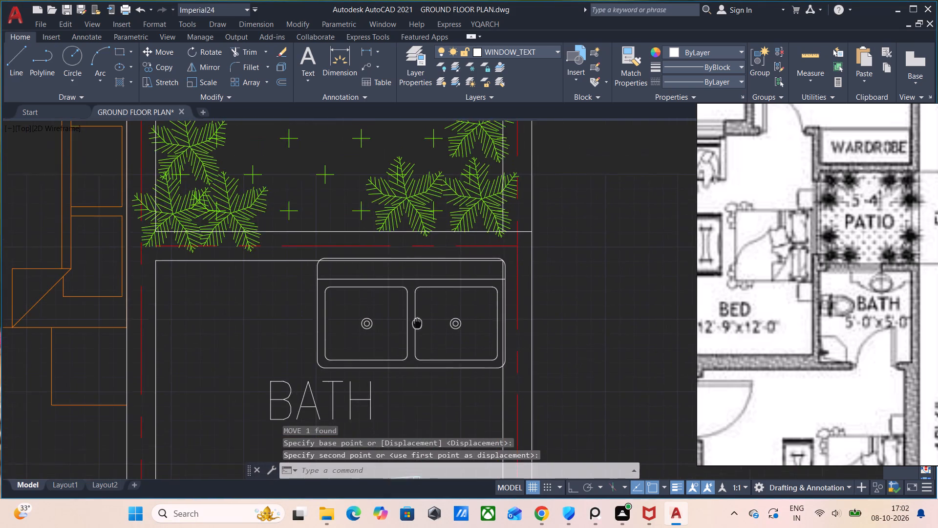
{"action": "middle_click_drag", "start_coordinate": [417, 324], "coordinate": [417, 324]}
{"action": "scroll", "coordinate": [417, 286], "scroll_direction": "up", "scroll_amount": 1}
{"action": "left_click", "coordinate": [403, 275]}
{"action": "left_click", "coordinate": [405, 299]}
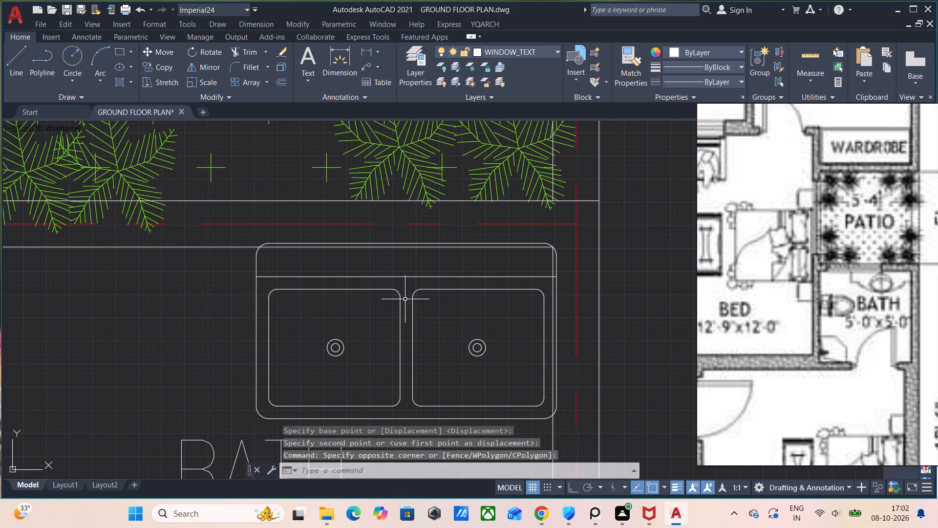
{"action": "left_click_drag", "start_coordinate": [407, 305], "coordinate": [403, 298]}
{"action": "left_click", "coordinate": [364, 265]}
{"action": "key", "text": "m"}
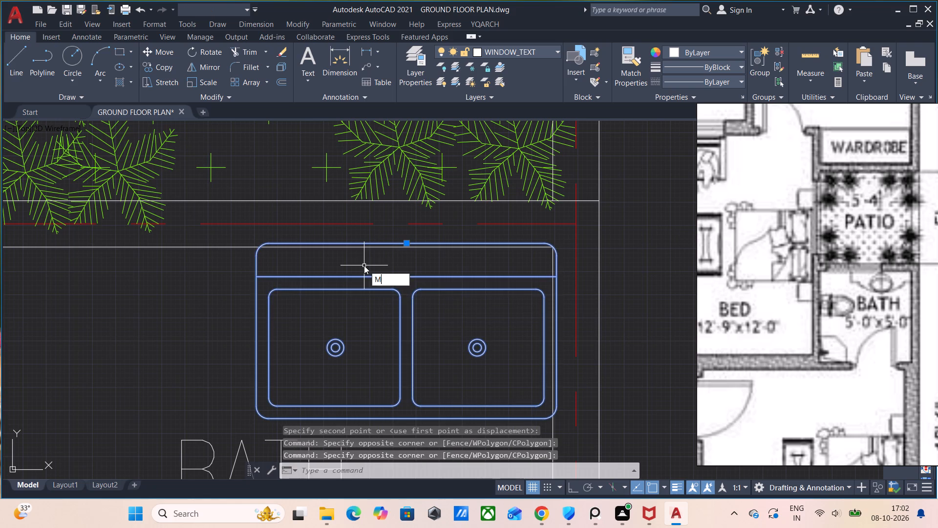
{"action": "key", "text": "Return"}
{"action": "left_click", "coordinate": [405, 239]}
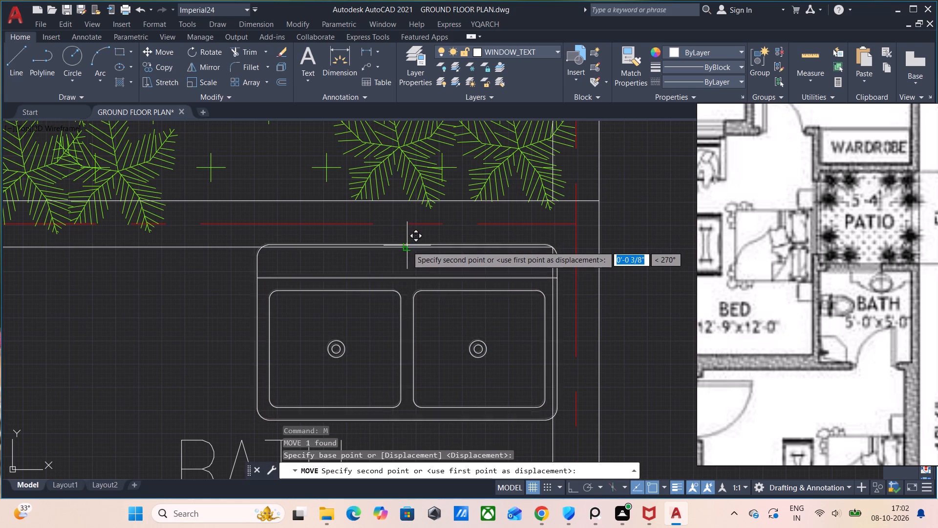
{"action": "left_click", "coordinate": [407, 246]}
Move the double sink slightly left so its side edge lies flush with the bath's right wall line.
{"action": "scroll", "coordinate": [424, 274], "scroll_direction": "down", "scroll_amount": 2}
{"action": "scroll", "coordinate": [475, 314], "scroll_direction": "up", "scroll_amount": 2}
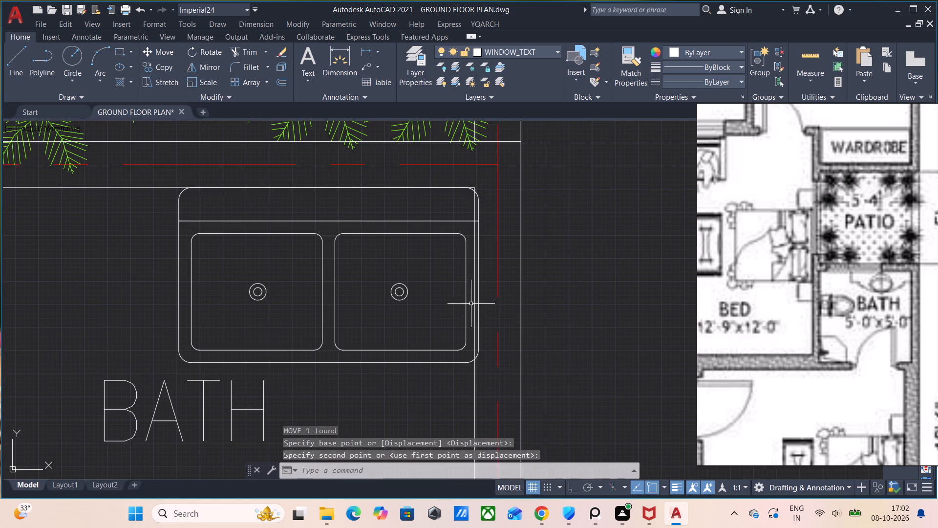
{"action": "left_click", "coordinate": [385, 288]}
{"action": "left_click", "coordinate": [396, 298]}
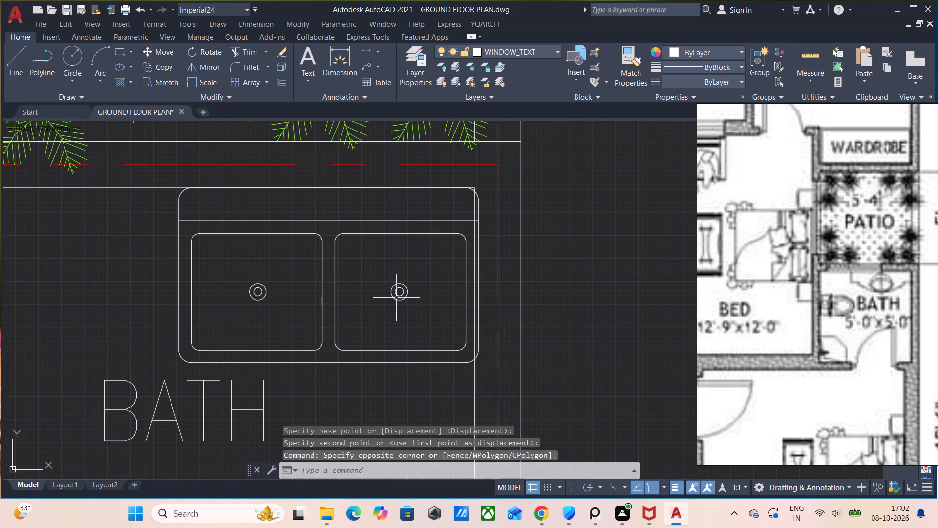
{"action": "left_click", "coordinate": [397, 298]}
{"action": "key", "text": "m"}
{"action": "key", "text": "Return"}
{"action": "scroll", "coordinate": [463, 287], "scroll_direction": "up", "scroll_amount": 1}
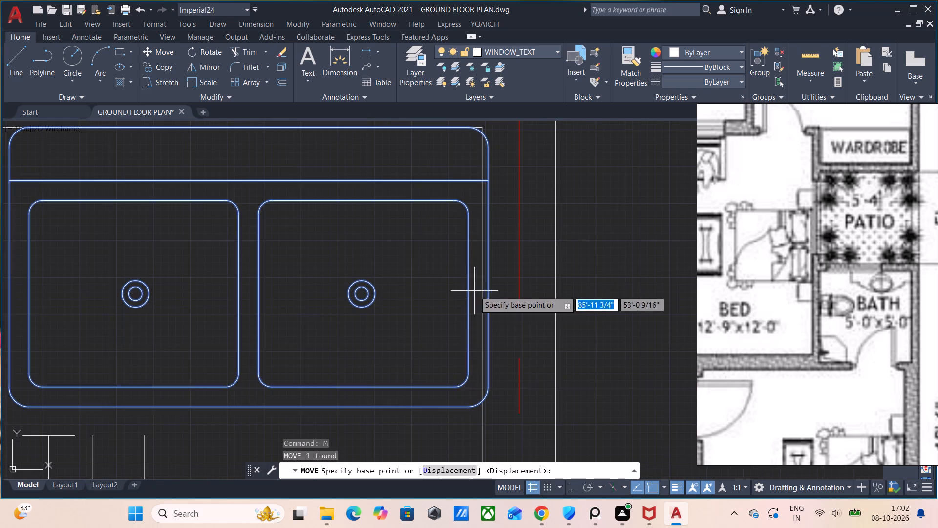
{"action": "left_click", "coordinate": [488, 282]}
{"action": "left_click", "coordinate": [482, 281]}
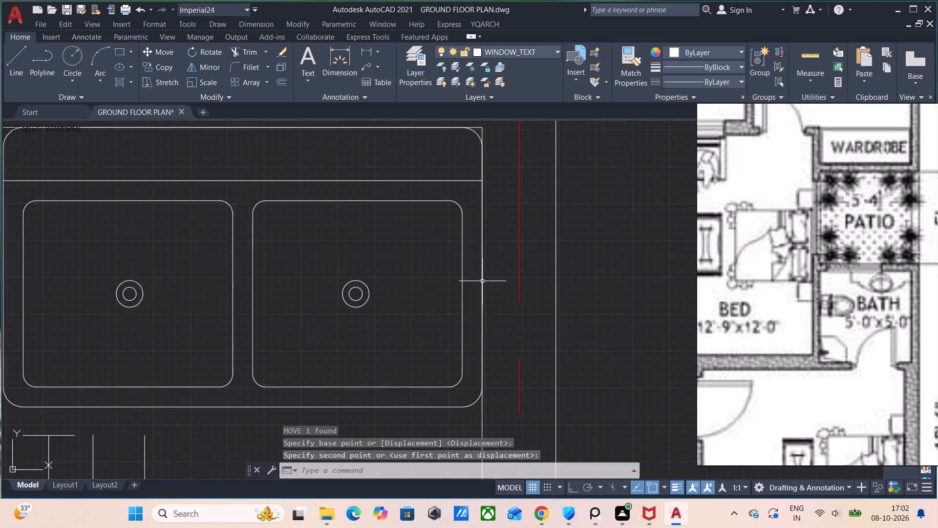
With Ortho on, rotate the copied toilet a quarter turn clockwise about its tank so the bowl points right.
{"action": "scroll", "coordinate": [472, 287], "scroll_direction": "down", "scroll_amount": 2}
{"action": "scroll", "coordinate": [471, 340], "scroll_direction": "down", "scroll_amount": 2}
{"action": "middle_click_drag", "start_coordinate": [470, 360], "coordinate": [476, 245]}
{"action": "scroll", "coordinate": [466, 303], "scroll_direction": "up", "scroll_amount": 1}
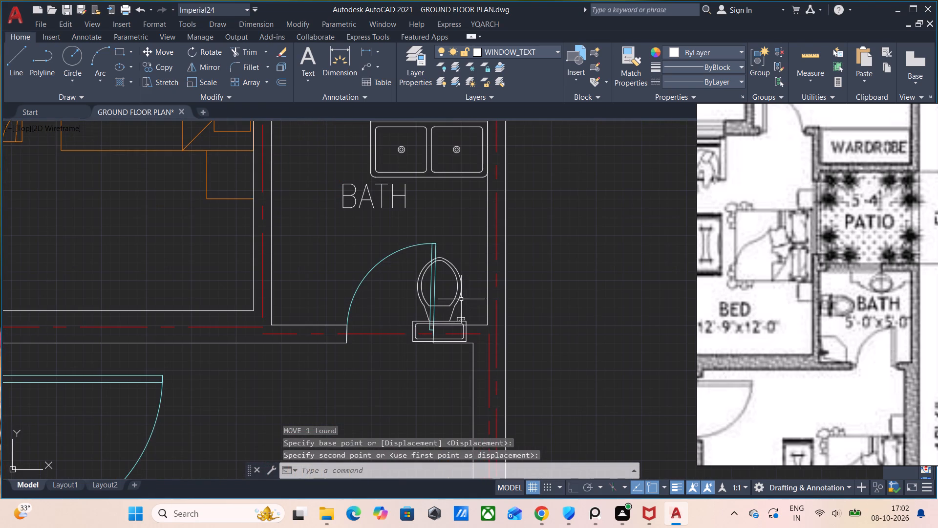
{"action": "left_click", "coordinate": [460, 296]}
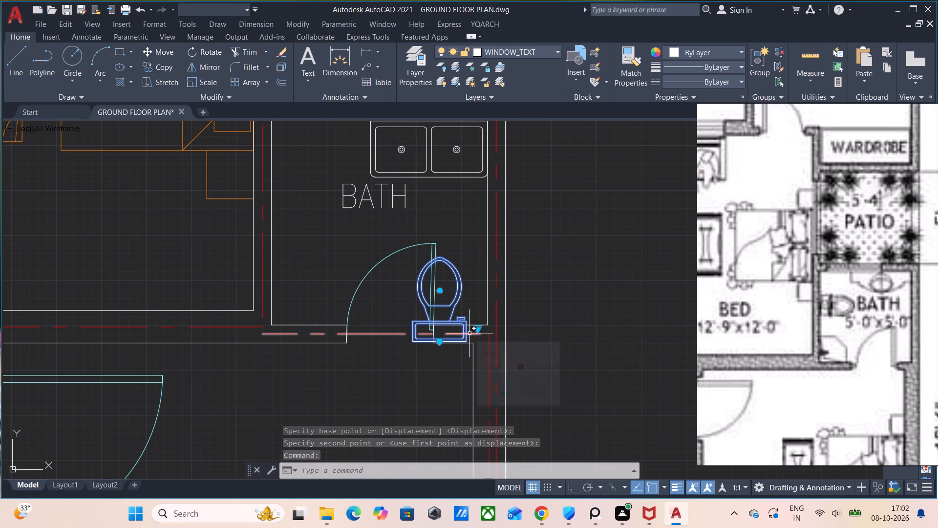
{"action": "type", "text": "RO"}
{"action": "key", "text": "Return"}
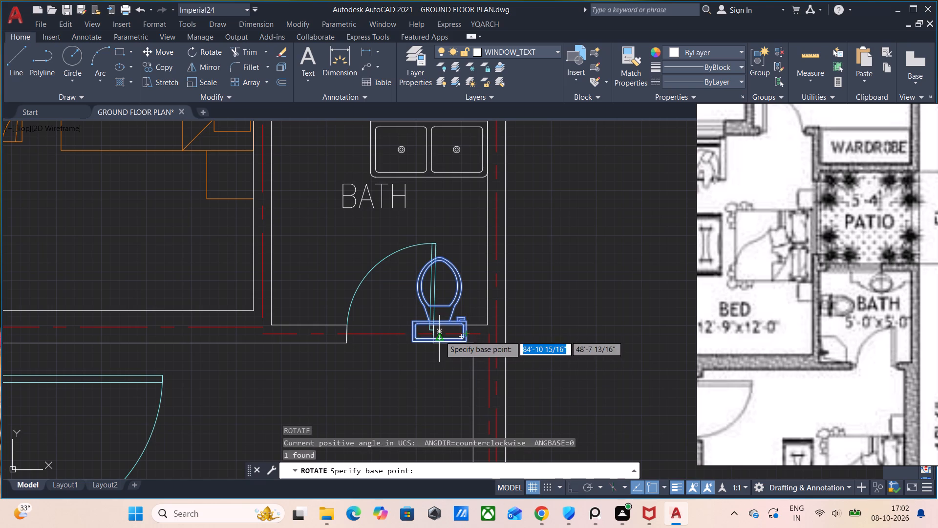
{"action": "left_click", "coordinate": [439, 332]}
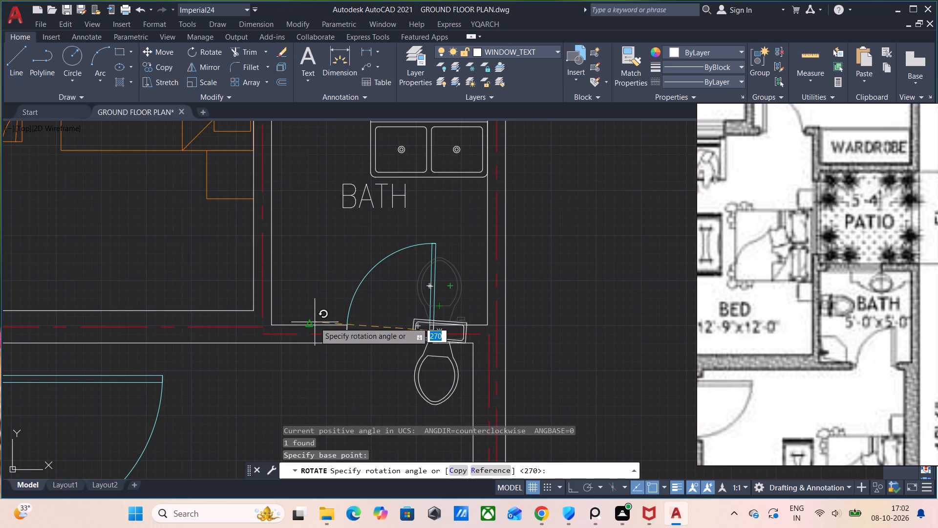
{"action": "key", "text": "F8"}
{"action": "left_click", "coordinate": [401, 379]}
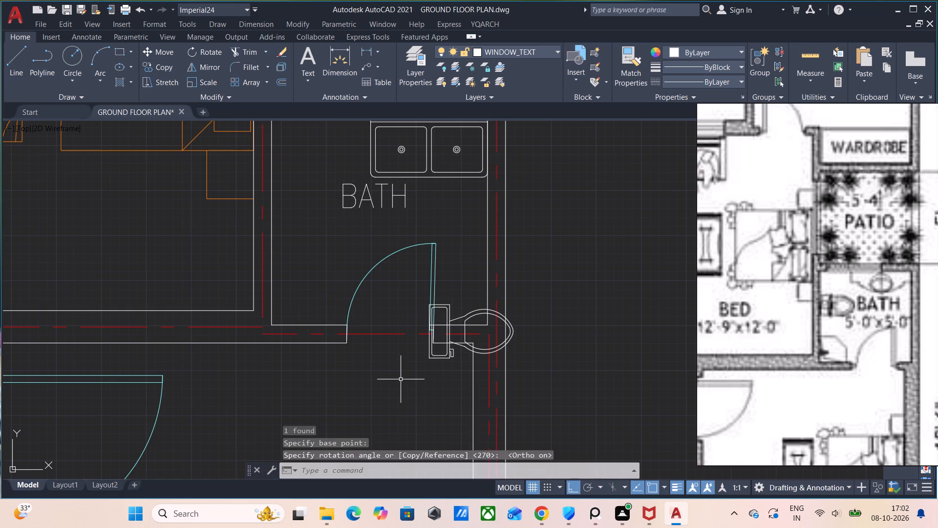
Move the copied toilet by the midpoint of its tank's back edge onto the left wall line of the bath below the patio.
{"action": "left_click", "coordinate": [435, 358]}
{"action": "key", "text": "m"}
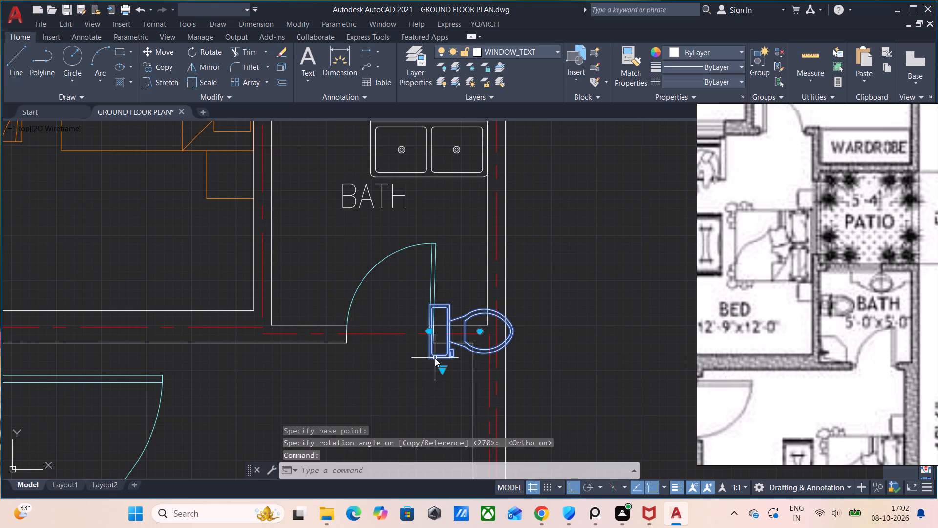
{"action": "key", "text": "Return"}
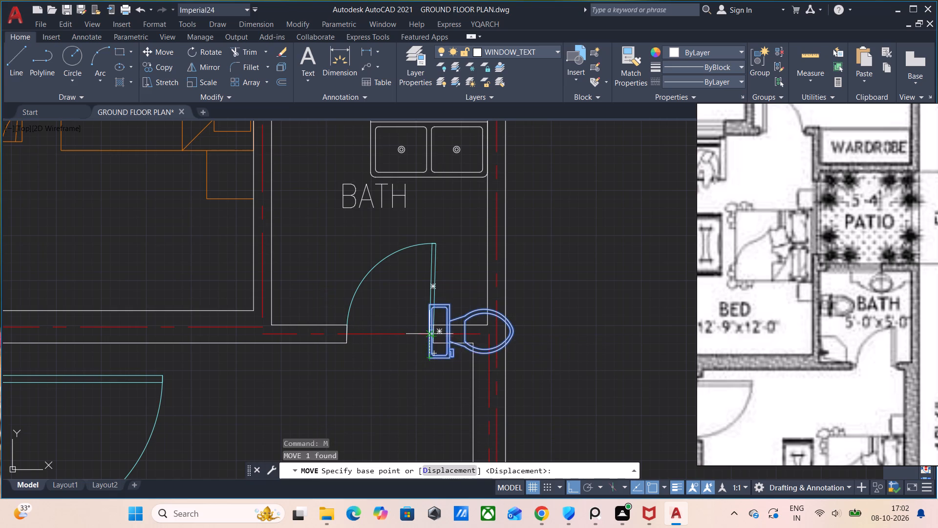
{"action": "scroll", "coordinate": [426, 331], "scroll_direction": "up", "scroll_amount": 2}
{"action": "left_click_drag", "start_coordinate": [431, 334], "coordinate": [426, 330]}
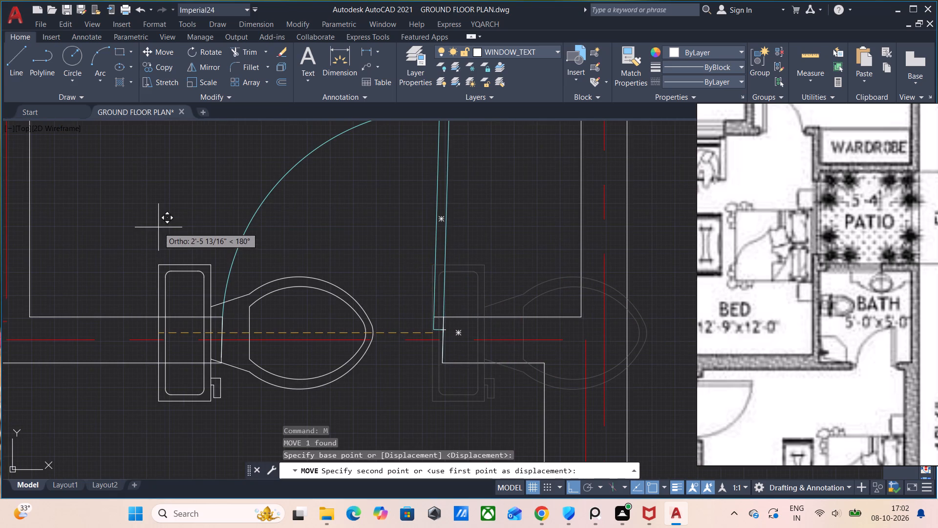
{"action": "key", "text": "F8"}
{"action": "scroll", "coordinate": [73, 210], "scroll_direction": "down", "scroll_amount": 1}
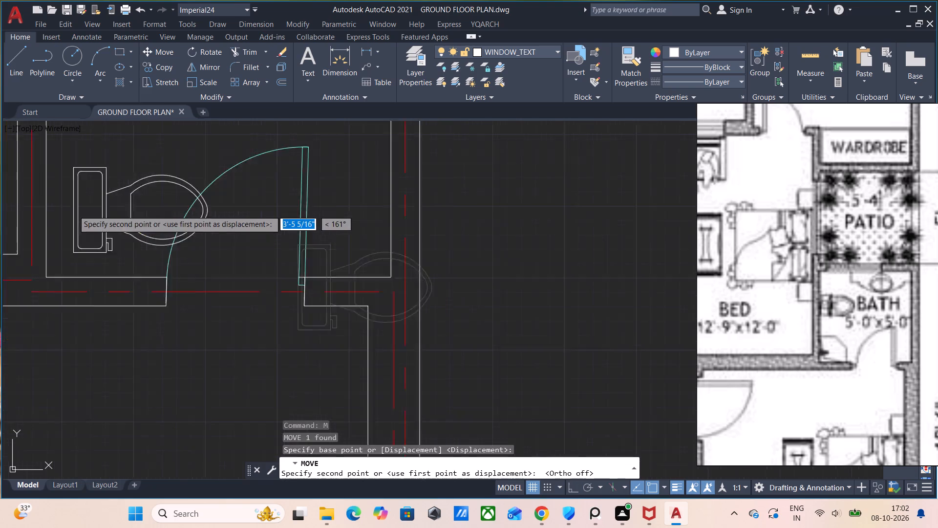
{"action": "scroll", "coordinate": [73, 210], "scroll_direction": "down", "scroll_amount": 1}
{"action": "middle_click_drag", "start_coordinate": [80, 238], "coordinate": [122, 414]}
{"action": "scroll", "coordinate": [107, 358], "scroll_direction": "up", "scroll_amount": 1}
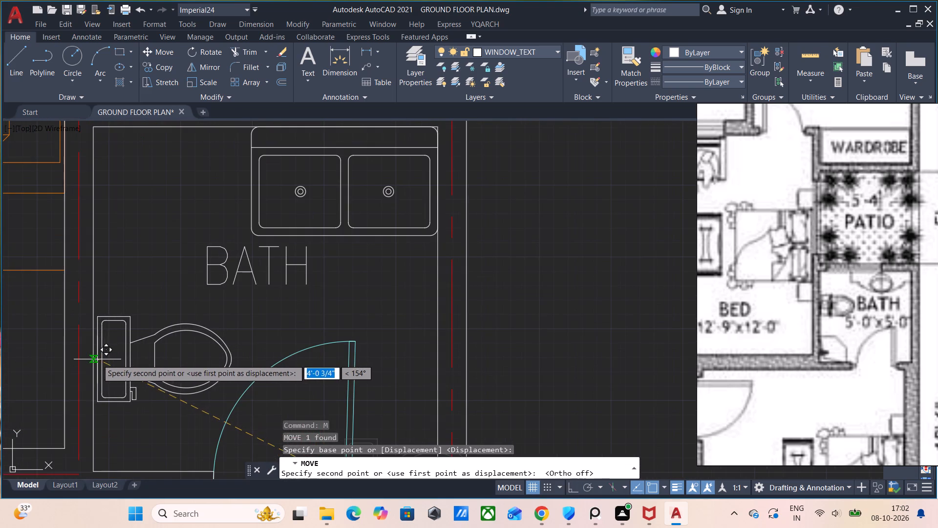
{"action": "left_click", "coordinate": [92, 360]}
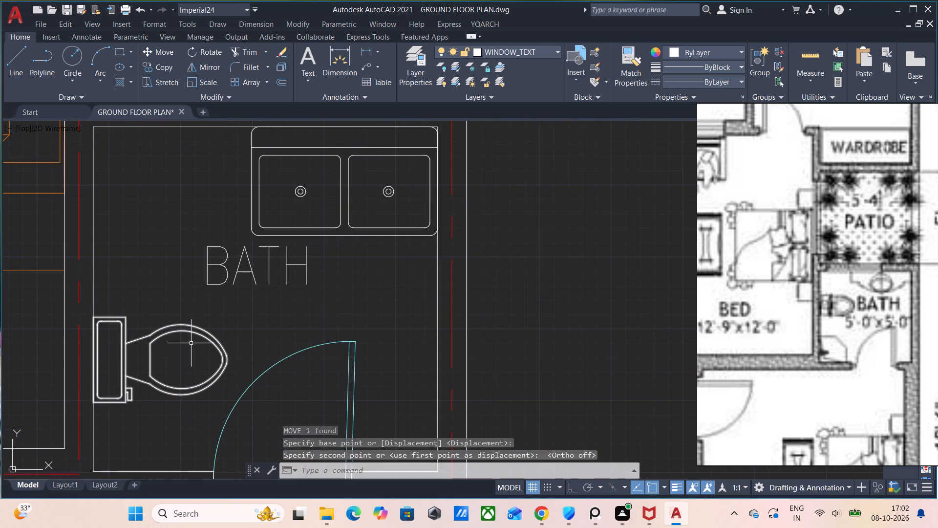
Compare the plan with the reference image from the baths down to the lawn to find rooms still needing labels.
{"action": "scroll", "coordinate": [191, 343], "scroll_direction": "down", "scroll_amount": 2}
{"action": "scroll", "coordinate": [267, 345], "scroll_direction": "down", "scroll_amount": 2}
{"action": "middle_click_drag", "start_coordinate": [289, 388], "coordinate": [384, 299]}
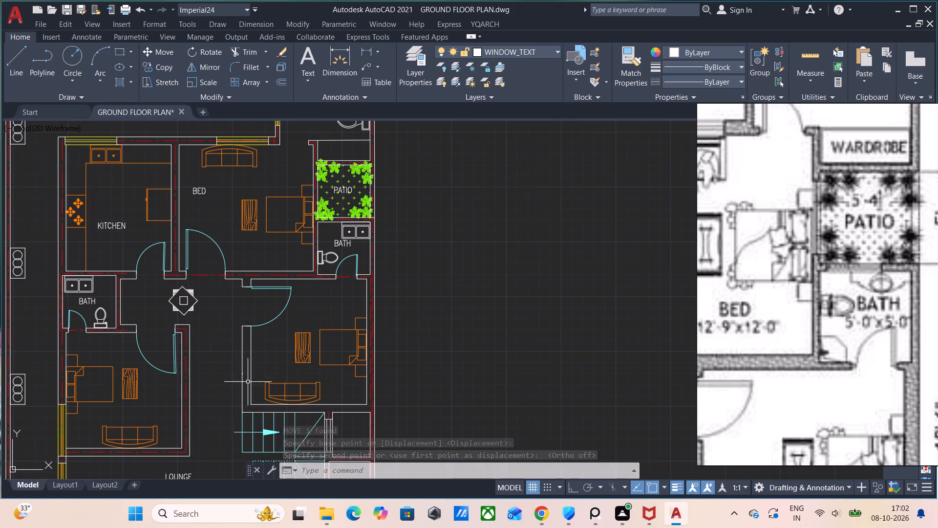
{"action": "middle_click_drag", "start_coordinate": [253, 397], "coordinate": [339, 213]}
{"action": "scroll", "coordinate": [341, 275], "scroll_direction": "down", "scroll_amount": 1}
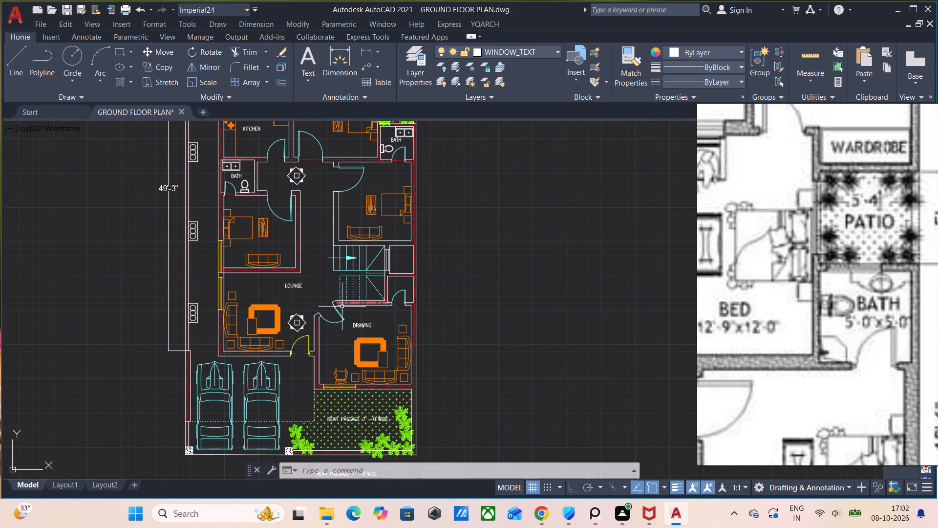
{"action": "middle_click_drag", "start_coordinate": [365, 340], "coordinate": [362, 249]}
{"action": "scroll", "coordinate": [368, 364], "scroll_direction": "up", "scroll_amount": 1}
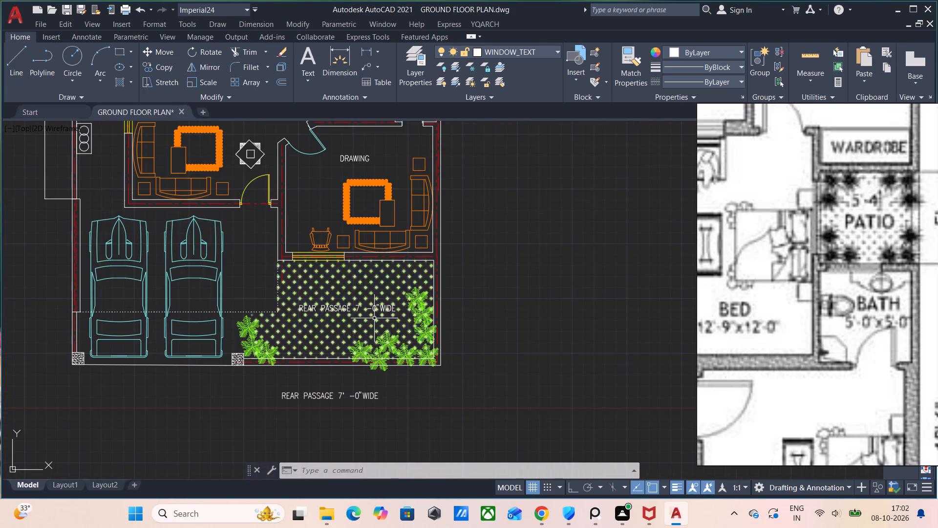
{"action": "scroll", "coordinate": [384, 316], "scroll_direction": "up", "scroll_amount": 2}
{"action": "scroll", "coordinate": [769, 312], "scroll_direction": "down", "scroll_amount": 2}
{"action": "middle_click_drag", "start_coordinate": [802, 381], "coordinate": [792, 240]}
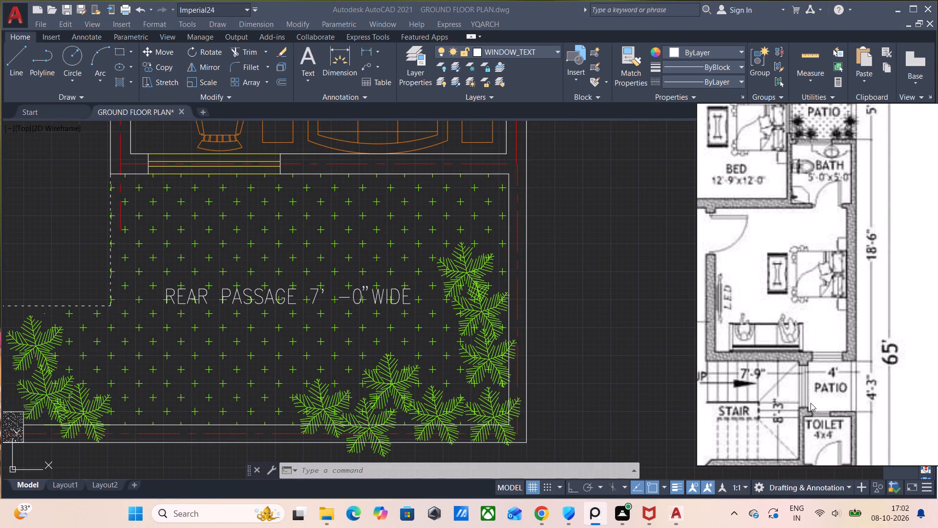
{"action": "scroll", "coordinate": [811, 405], "scroll_direction": "down", "scroll_amount": 1}
{"action": "middle_click_drag", "start_coordinate": [814, 374], "coordinate": [815, 261]}
{"action": "scroll", "coordinate": [812, 414], "scroll_direction": "up", "scroll_amount": 1}
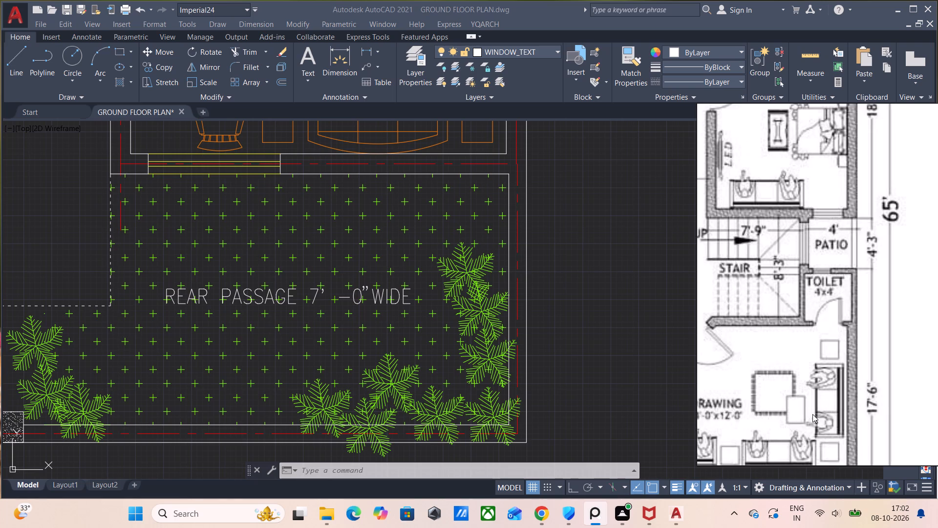
{"action": "middle_click_drag", "start_coordinate": [772, 437], "coordinate": [847, 382]}
{"action": "scroll", "coordinate": [786, 364], "scroll_direction": "up", "scroll_amount": 1}
{"action": "scroll", "coordinate": [793, 386], "scroll_direction": "down", "scroll_amount": 4}
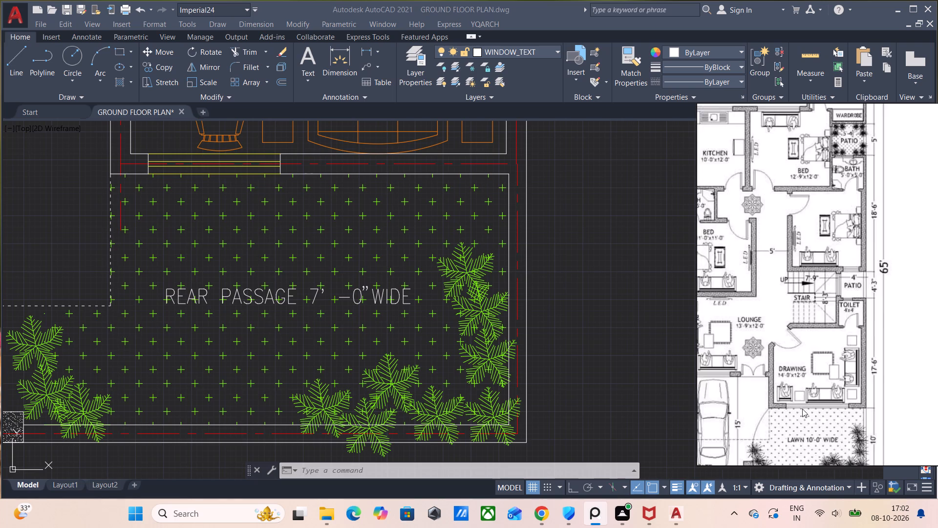
{"action": "scroll", "coordinate": [802, 411], "scroll_direction": "down", "scroll_amount": 2}
{"action": "middle_click_drag", "start_coordinate": [425, 238], "coordinate": [413, 381]}
{"action": "middle_click_drag", "start_coordinate": [484, 236], "coordinate": [470, 428]}
{"action": "scroll", "coordinate": [428, 258], "scroll_direction": "down", "scroll_amount": 1}
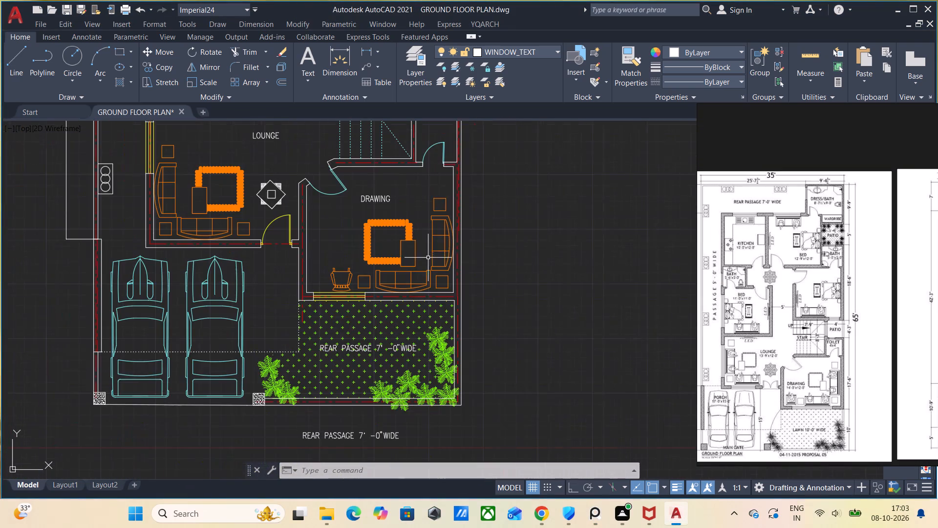
{"action": "scroll", "coordinate": [428, 258], "scroll_direction": "down", "scroll_amount": 1}
{"action": "middle_click_drag", "start_coordinate": [421, 208], "coordinate": [402, 354]}
{"action": "scroll", "coordinate": [434, 254], "scroll_direction": "up", "scroll_amount": 1}
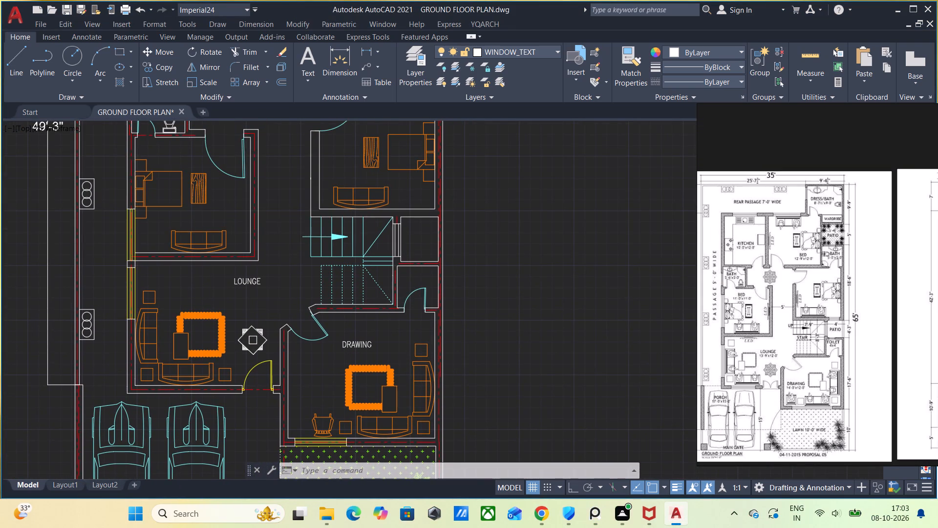
{"action": "scroll", "coordinate": [844, 309], "scroll_direction": "up", "scroll_amount": 2}
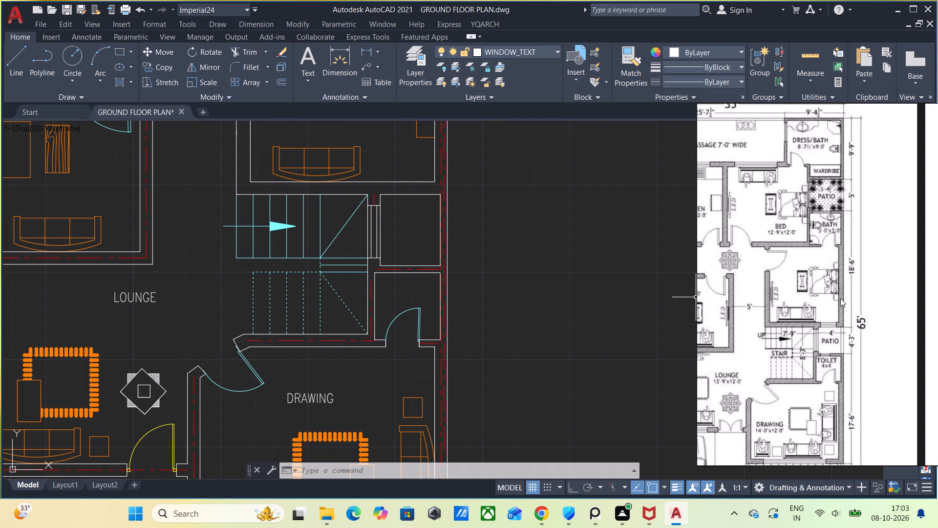
Copy the PATIO label into the small space beside the stairs and into the small room with a door just below it.
{"action": "scroll", "coordinate": [365, 343], "scroll_direction": "down", "scroll_amount": 1}
{"action": "middle_click_drag", "start_coordinate": [393, 262], "coordinate": [382, 324]}
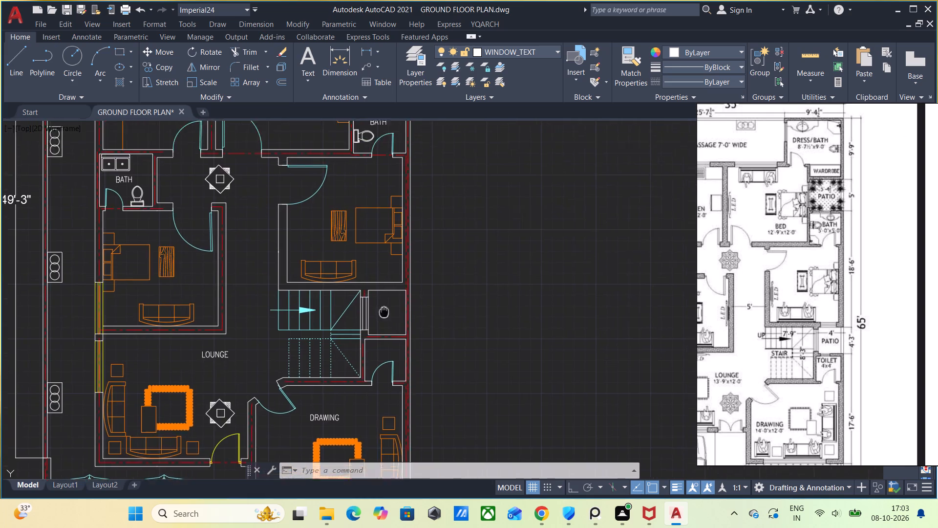
{"action": "middle_click_drag", "start_coordinate": [382, 324], "coordinate": [374, 396]}
{"action": "scroll", "coordinate": [374, 227], "scroll_direction": "up", "scroll_amount": 2}
{"action": "middle_click_drag", "start_coordinate": [358, 200], "coordinate": [340, 363]}
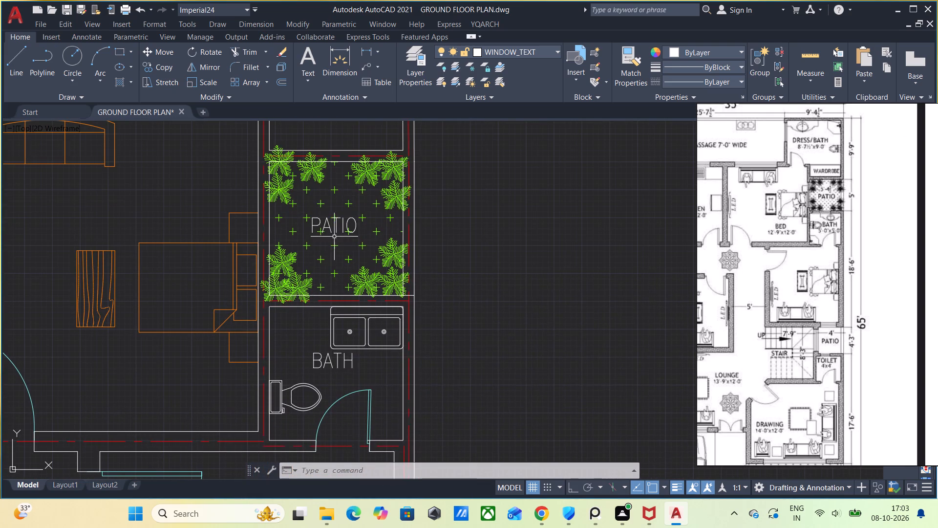
{"action": "left_click", "coordinate": [331, 230]}
{"action": "key", "text": "c"}
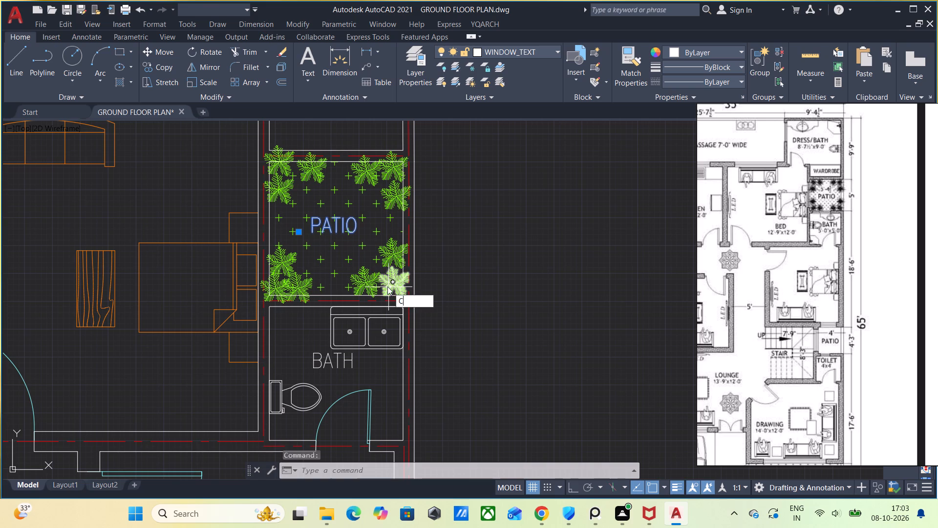
{"action": "key", "text": "o"}
{"action": "key", "text": "Return"}
{"action": "left_click", "coordinate": [329, 226]}
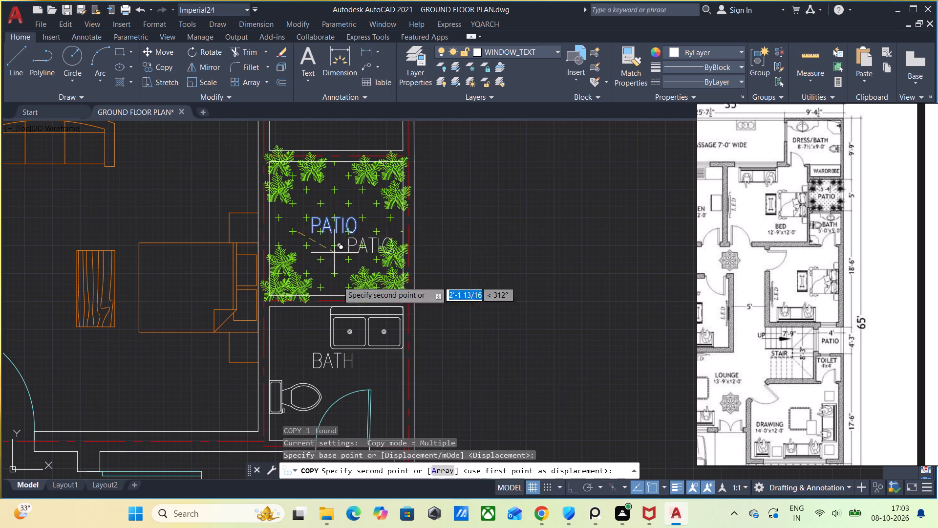
{"action": "scroll", "coordinate": [339, 351], "scroll_direction": "down", "scroll_amount": 2}
{"action": "middle_click_drag", "start_coordinate": [339, 357], "coordinate": [349, 141]}
{"action": "scroll", "coordinate": [349, 330], "scroll_direction": "up", "scroll_amount": 1}
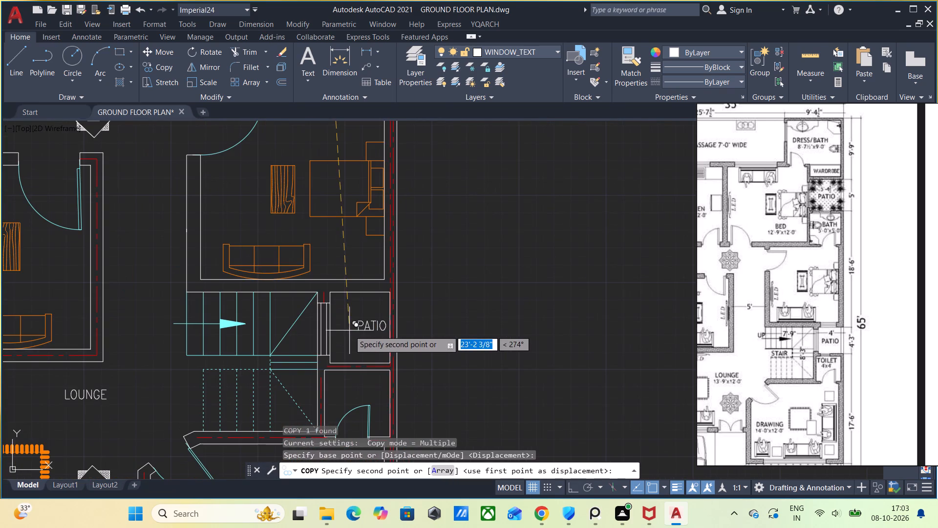
{"action": "left_click", "coordinate": [341, 324]}
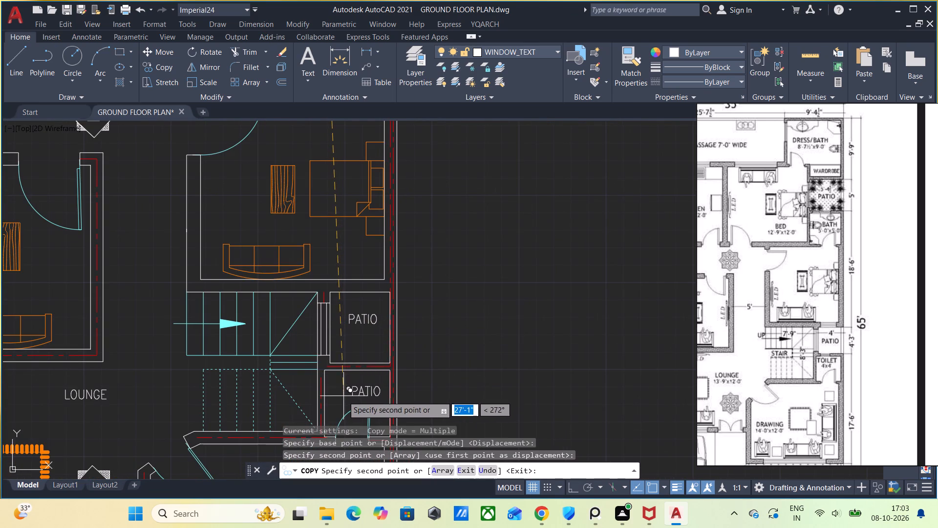
{"action": "left_click", "coordinate": [340, 394]}
{"action": "key", "text": "Escape"}
Change the copied PATIO label in the small room above the drawing room to TOILET.
{"action": "double_click", "coordinate": [373, 396]}
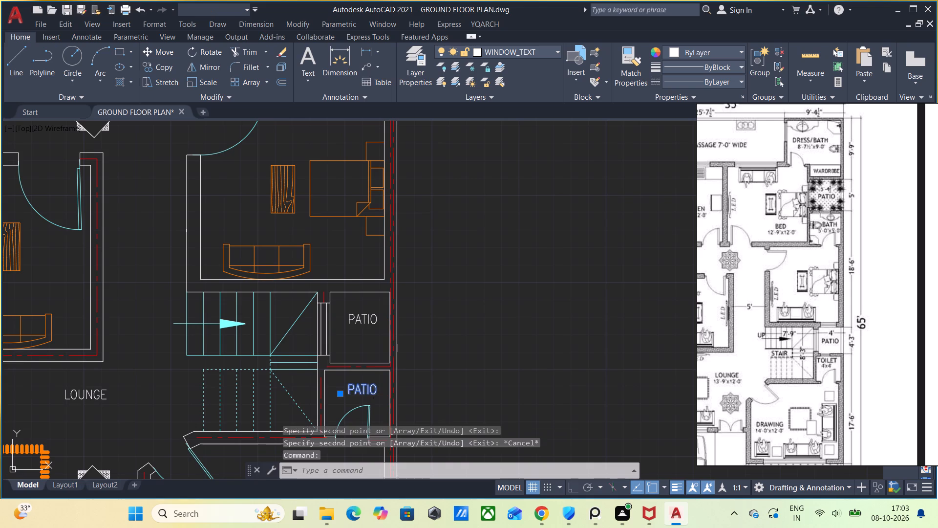
{"action": "key", "text": "BackSpace"}
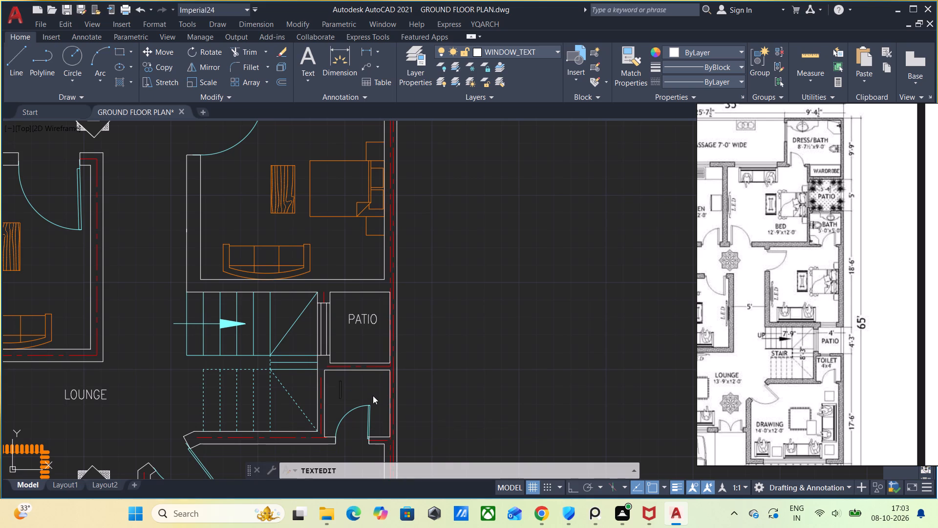
{"action": "key", "text": "t"}
{"action": "key", "text": "o"}
{"action": "type", "text": "ILR"}
{"action": "key", "text": "BackSpace"}
{"action": "type", "text": "ET"}
{"action": "key", "text": "Return"}
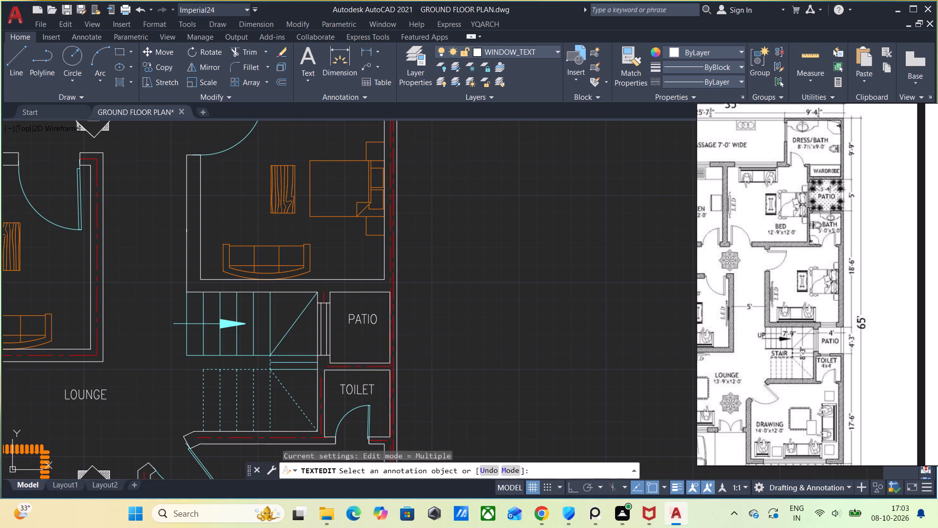
{"action": "key", "text": "Escape"}
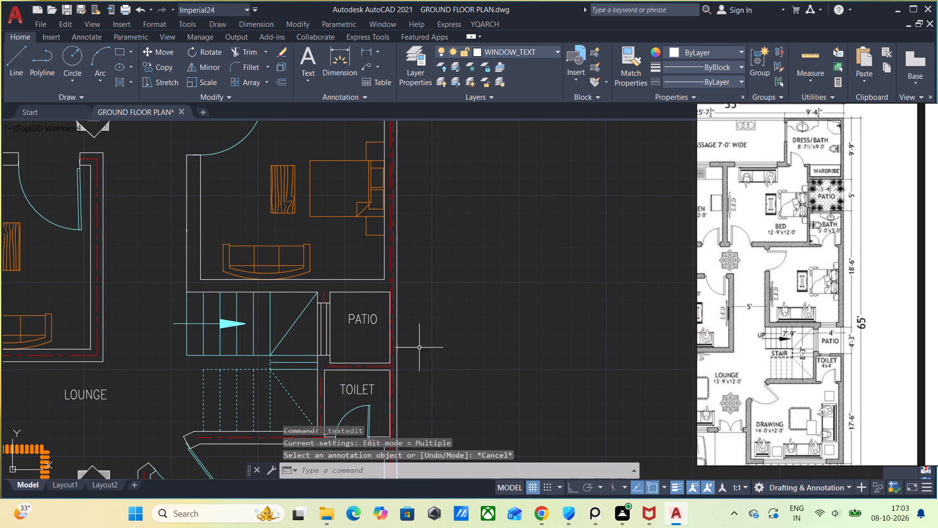
Change the REAR PASSAGE label inside the hatched lawn area to LAWN 10'-0" WIDE, matching the reference image.
{"action": "middle_click_drag", "start_coordinate": [439, 364], "coordinate": [454, 190]}
{"action": "scroll", "coordinate": [426, 358], "scroll_direction": "down", "scroll_amount": 2}
{"action": "middle_click_drag", "start_coordinate": [433, 387], "coordinate": [466, 261]}
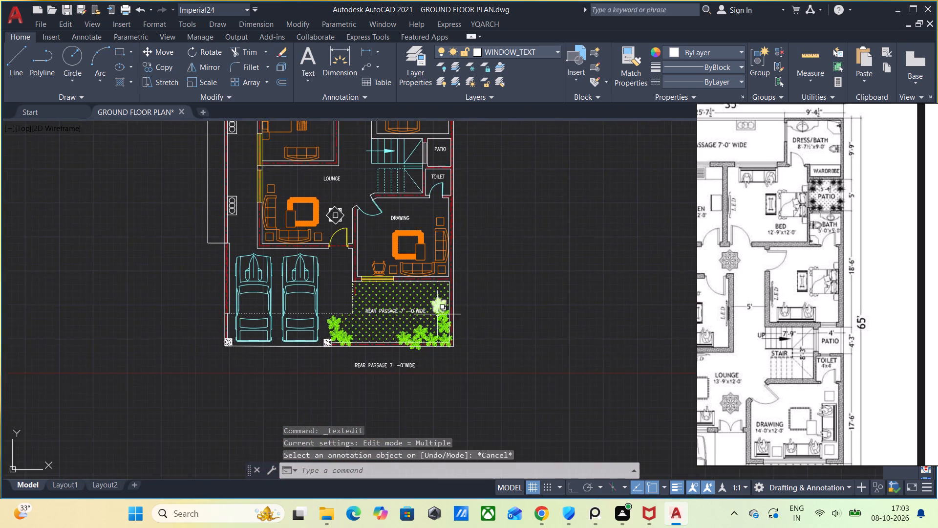
{"action": "scroll", "coordinate": [437, 314], "scroll_direction": "up", "scroll_amount": 2}
{"action": "scroll", "coordinate": [829, 349], "scroll_direction": "down", "scroll_amount": 1}
{"action": "middle_click_drag", "start_coordinate": [822, 401], "coordinate": [818, 240]}
{"action": "scroll", "coordinate": [786, 318], "scroll_direction": "up", "scroll_amount": 4}
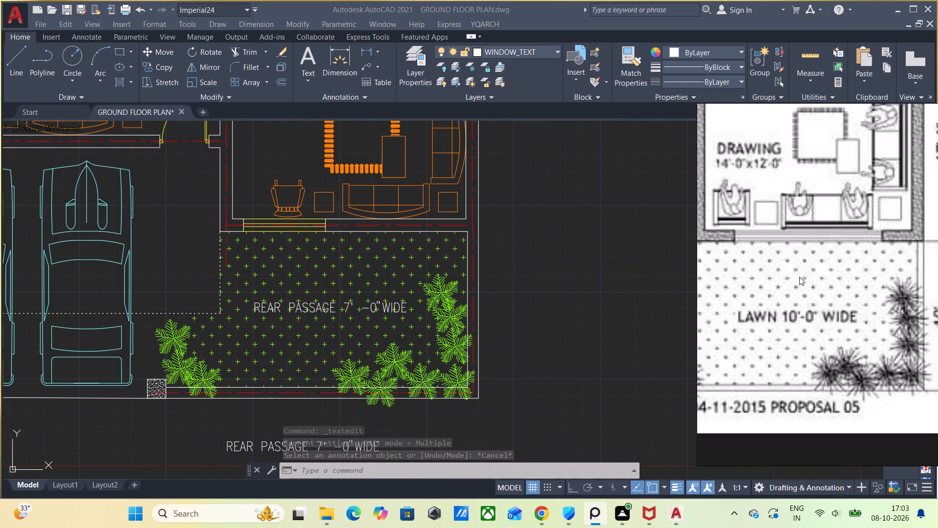
{"action": "scroll", "coordinate": [799, 277], "scroll_direction": "up", "scroll_amount": 1}
{"action": "left_click", "coordinate": [384, 307]}
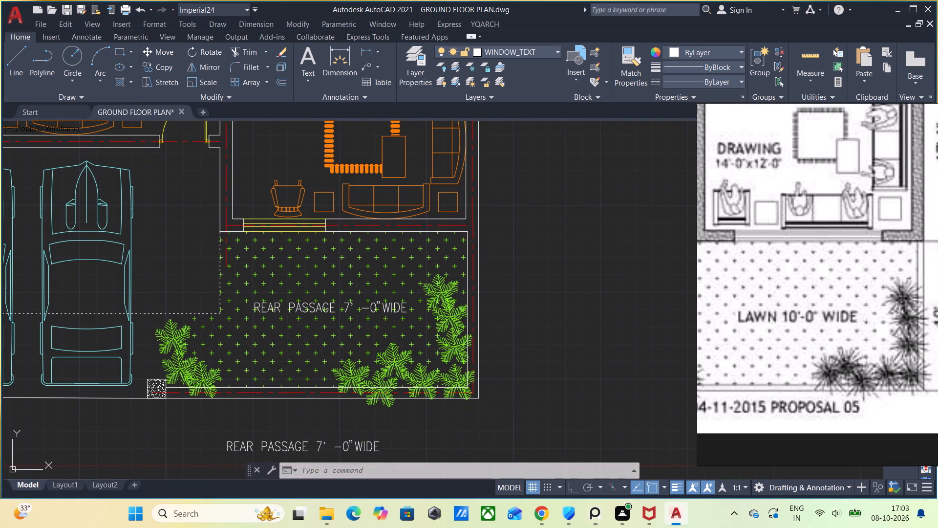
{"action": "left_click", "coordinate": [385, 307]}
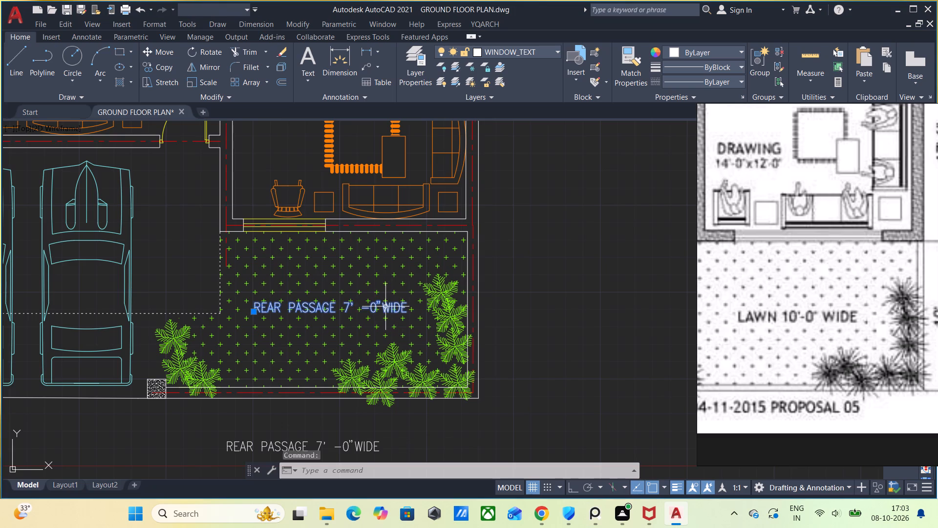
{"action": "double_click", "coordinate": [385, 307]}
{"action": "key", "text": "space"}
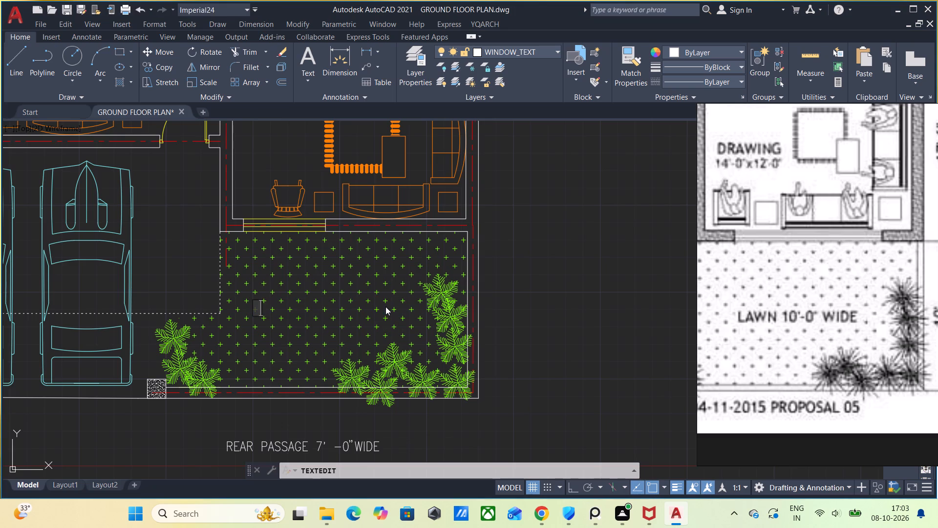
{"action": "type", "text": "LAW"}
{"action": "key", "text": "n"}
{"action": "key", "text": "space"}
{"action": "type", "text": "10"}
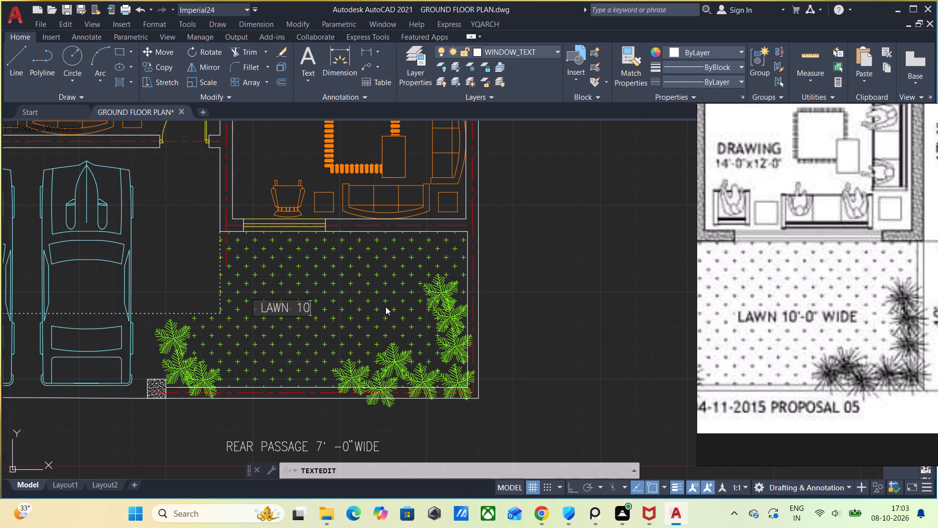
{"action": "key", "text": "apostrophe"}
{"action": "key", "text": "minus"}
{"action": "key", "text": "0"}
{"action": "key", "text": "apostrophe"}
{"action": "key", "text": "BackSpace"}
{"action": "key", "text": "shift+quotedbl"}
{"action": "key", "text": "space"}
{"action": "type", "text": "WIDE"}
{"action": "key", "text": "Return"}
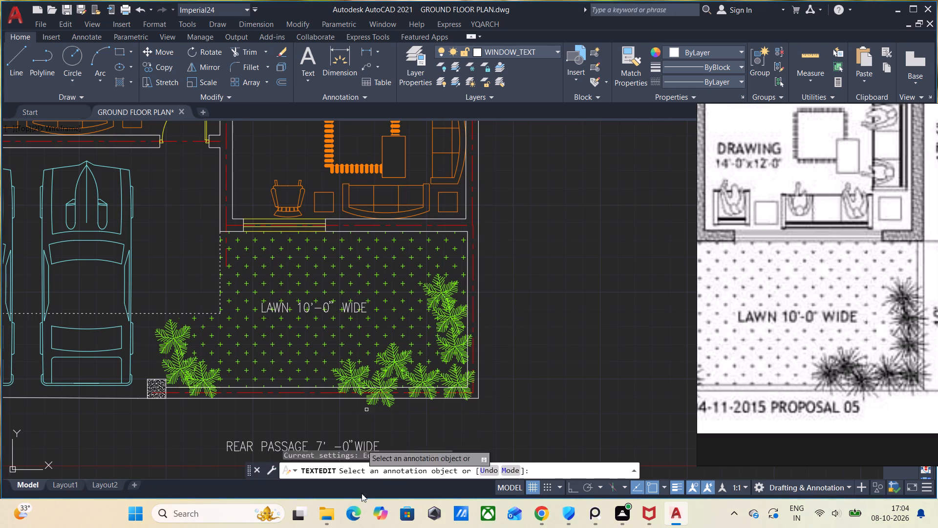
Examine the lower edge of the reference image for the title and other text below the plan.
{"action": "scroll", "coordinate": [562, 301], "scroll_direction": "down", "scroll_amount": 1}
{"action": "middle_click_drag", "start_coordinate": [548, 344], "coordinate": [577, 257]}
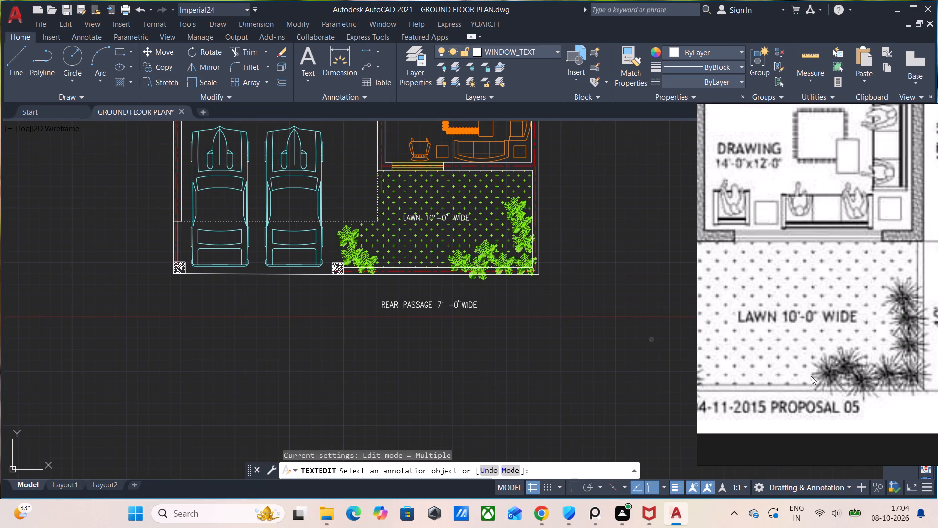
{"action": "scroll", "coordinate": [811, 376], "scroll_direction": "down", "scroll_amount": 2}
{"action": "middle_click_drag", "start_coordinate": [794, 418], "coordinate": [860, 405]}
{"action": "scroll", "coordinate": [836, 352], "scroll_direction": "down", "scroll_amount": 2}
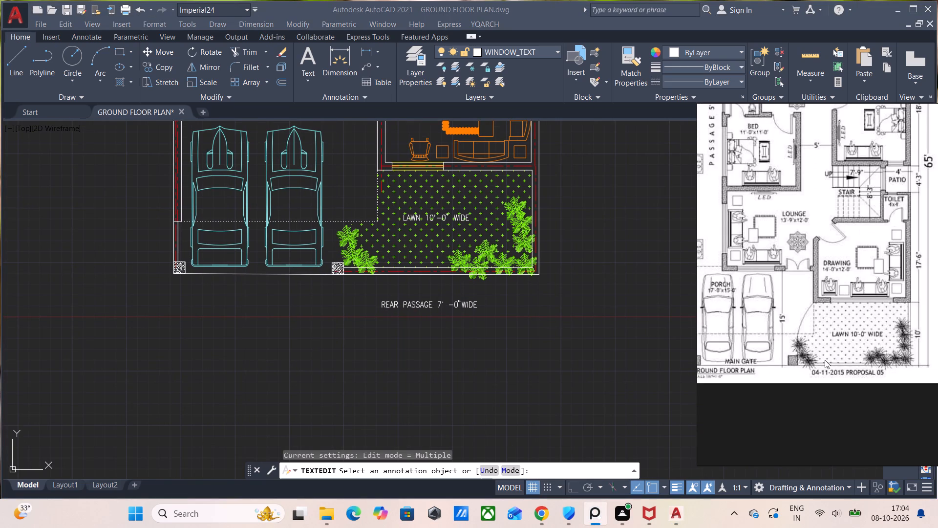
{"action": "scroll", "coordinate": [821, 361], "scroll_direction": "down", "scroll_amount": 2}
{"action": "scroll", "coordinate": [797, 368], "scroll_direction": "up", "scroll_amount": 2}
{"action": "scroll", "coordinate": [885, 369], "scroll_direction": "up", "scroll_amount": 2}
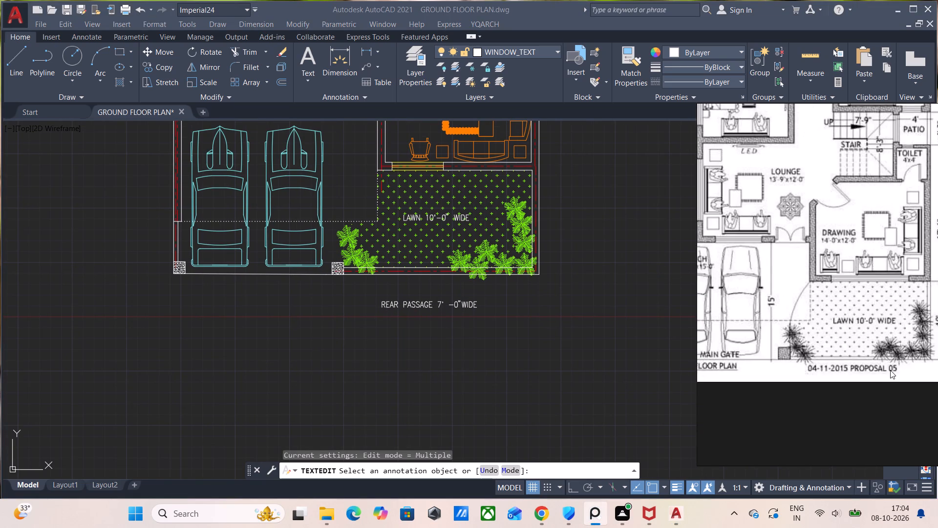
{"action": "scroll", "coordinate": [891, 372], "scroll_direction": "up", "scroll_amount": 1}
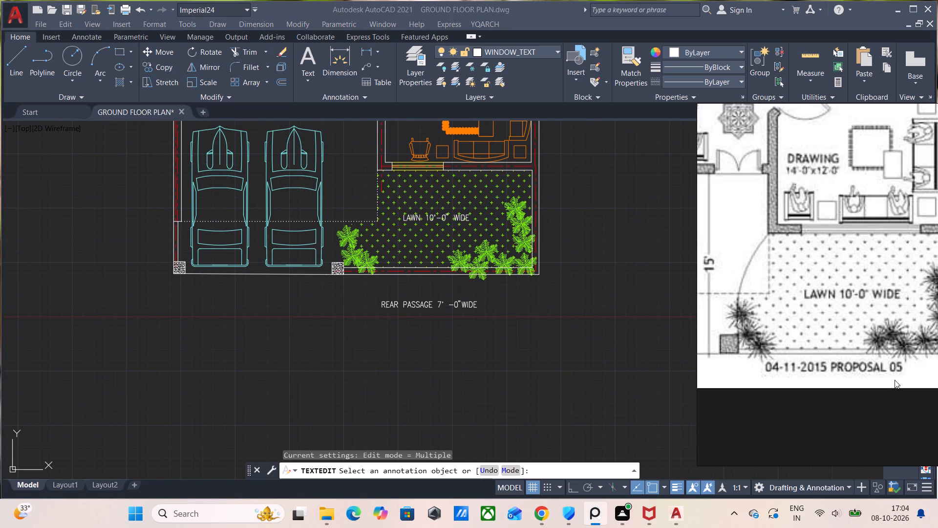
{"action": "scroll", "coordinate": [765, 384], "scroll_direction": "down", "scroll_amount": 5}
{"action": "middle_click_drag", "start_coordinate": [762, 376], "coordinate": [876, 356]}
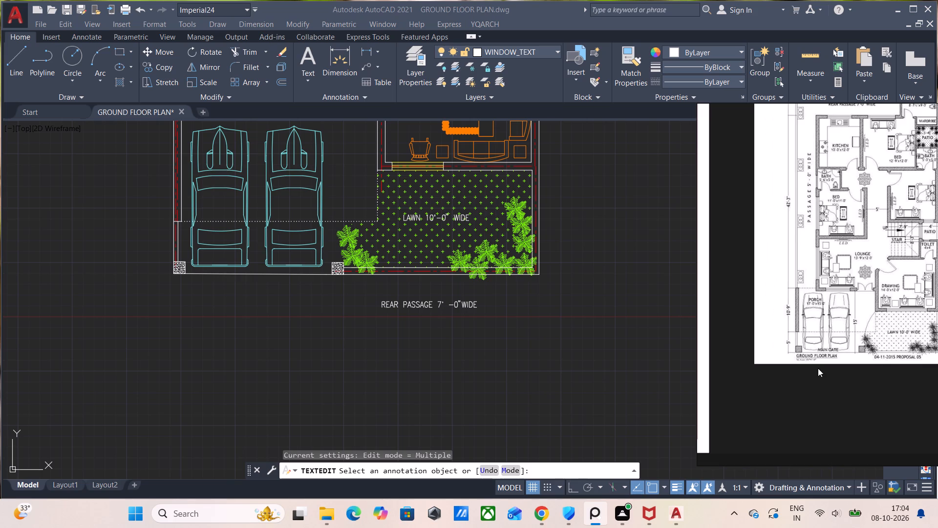
{"action": "scroll", "coordinate": [818, 368], "scroll_direction": "up", "scroll_amount": 6}
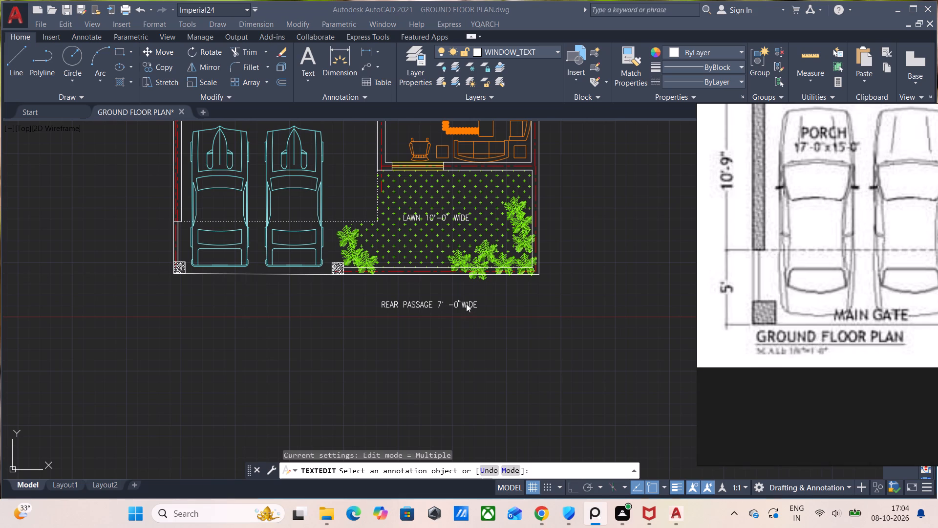
Change the spare REAR PASSAGE label below the lawn to the drawing title GROUND FLOOR PLAN.
{"action": "left_click", "coordinate": [466, 304]}
{"action": "left_click", "coordinate": [468, 306]}
{"action": "key", "text": "space"}
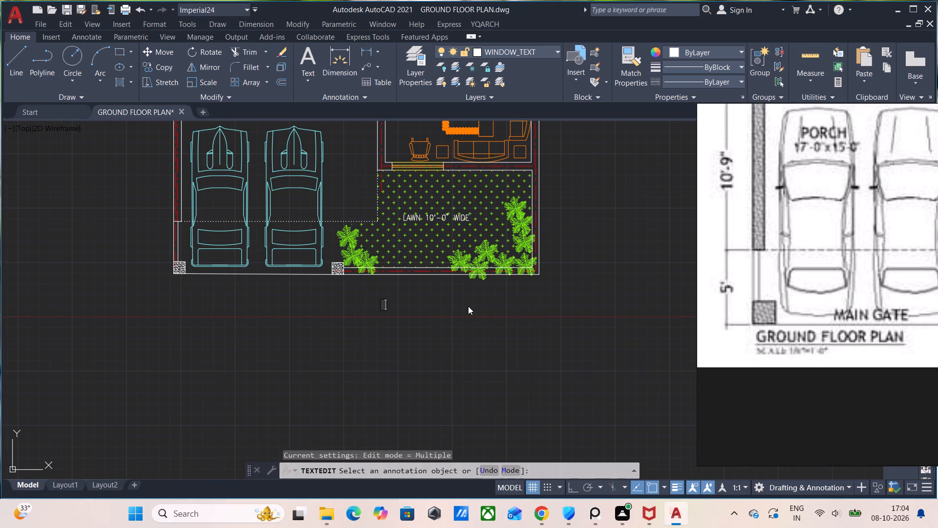
{"action": "type", "text": "GRO"}
{"action": "type", "text": "UND"}
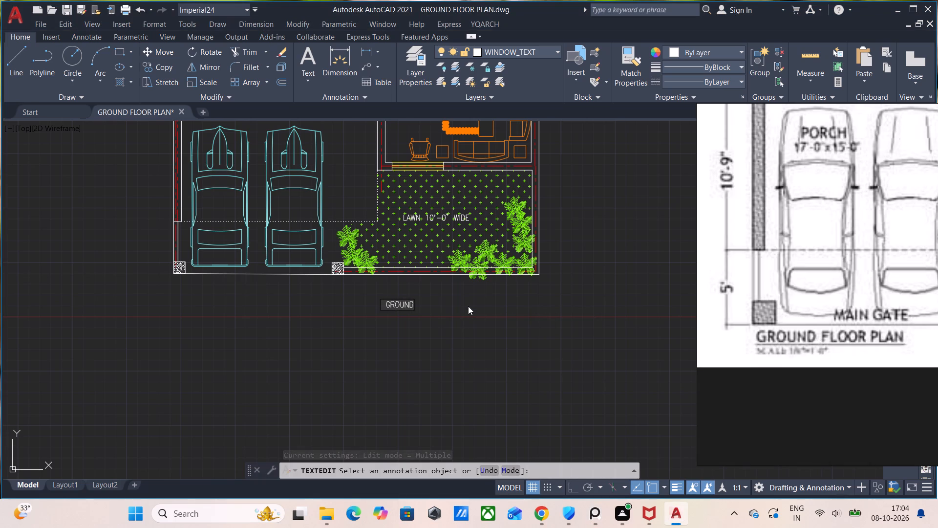
{"action": "key", "text": "space"}
{"action": "type", "text": "FLOOR"}
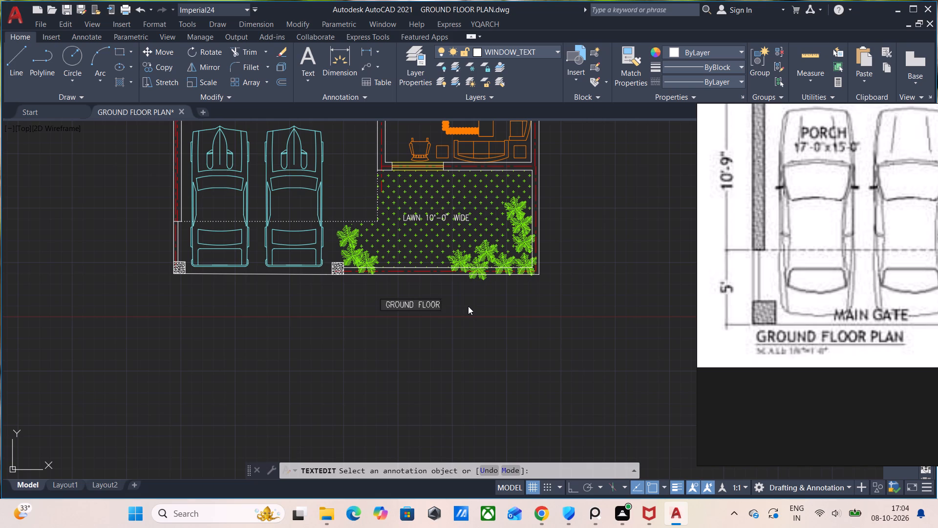
{"action": "key", "text": "space"}
{"action": "type", "text": "PLAN"}
{"action": "key", "text": "Return"}
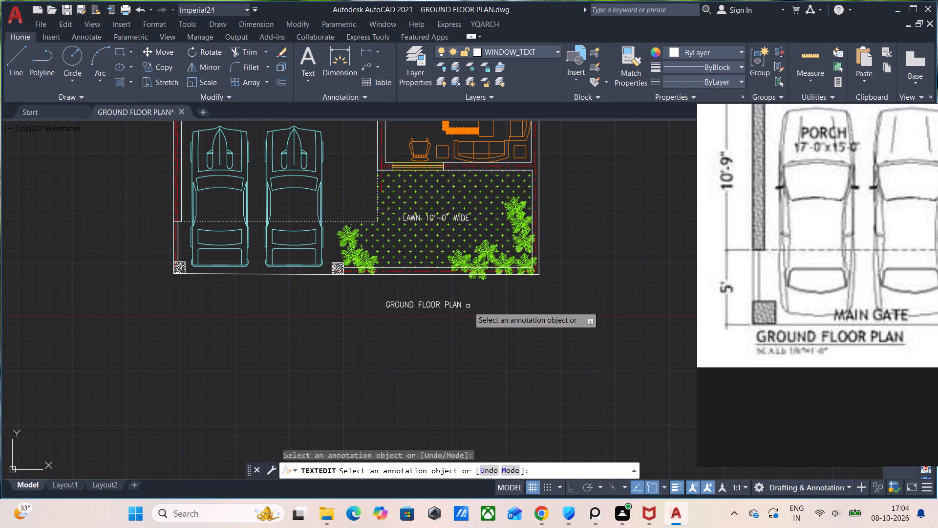
{"action": "key", "text": "Escape"}
{"action": "key", "text": "Escape"}
Scale the GROUND FLOOR PLAN title up to nearly twice its size from its lower-left insertion point.
{"action": "left_click_drag", "start_coordinate": [463, 311], "coordinate": [454, 305]}
{"action": "left_click", "coordinate": [434, 296]}
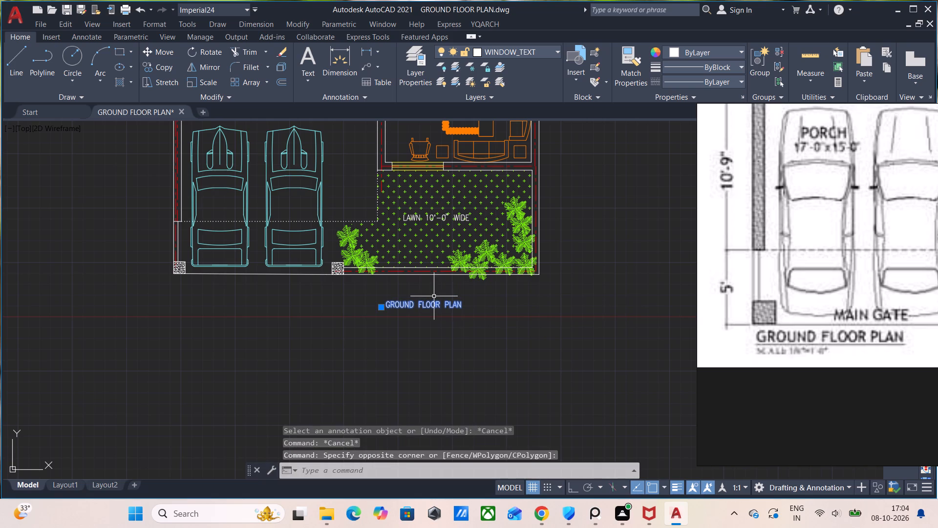
{"action": "type", "text": "SC"}
{"action": "key", "text": "Return"}
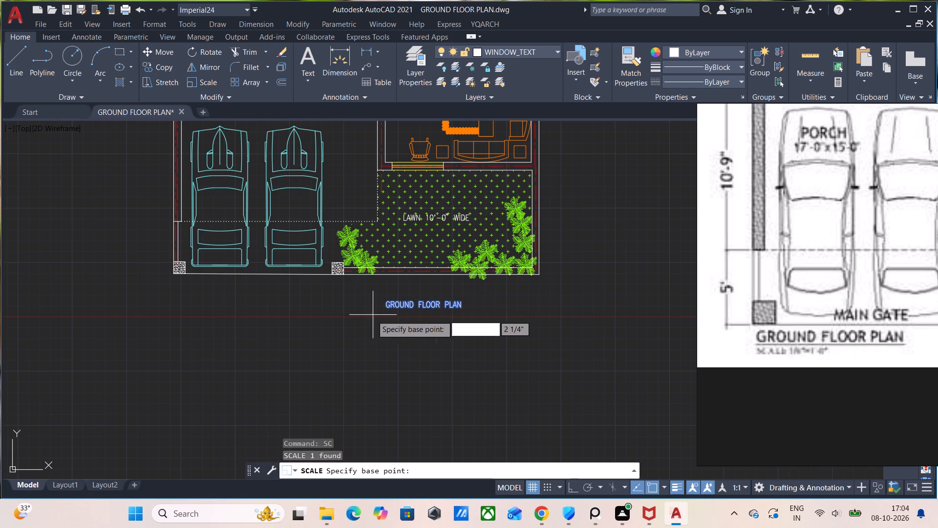
{"action": "left_click", "coordinate": [383, 308]}
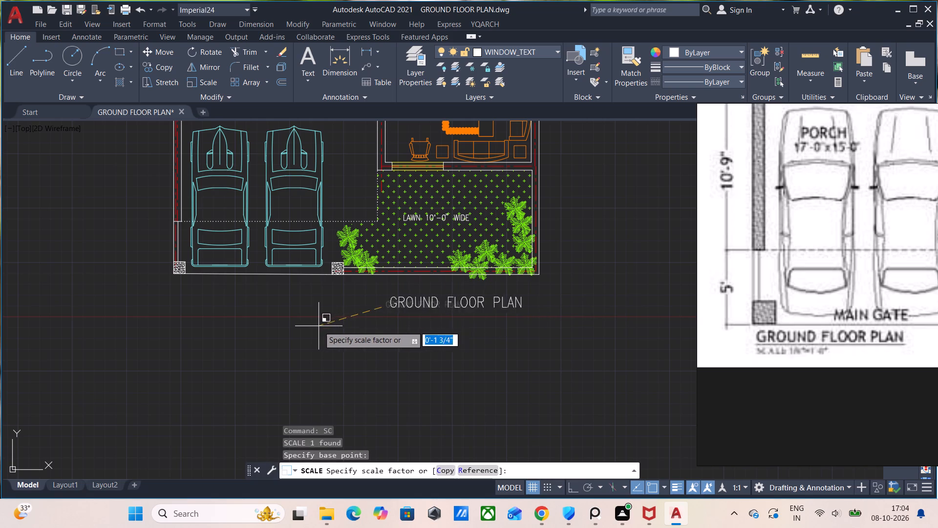
{"action": "left_click", "coordinate": [315, 328]}
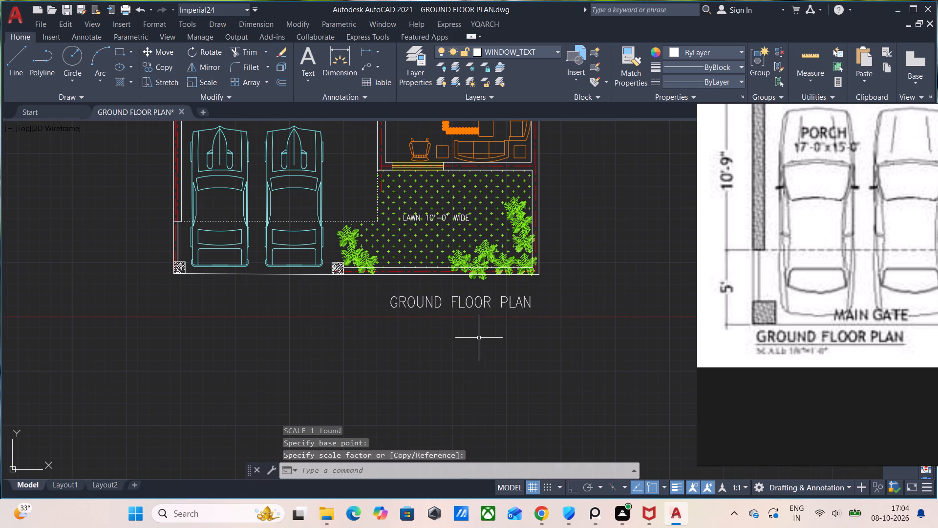
Review the whole ground floor plan and save the drawing.
{"action": "scroll", "coordinate": [485, 333], "scroll_direction": "down", "scroll_amount": 1}
{"action": "middle_click_drag", "start_coordinate": [512, 328], "coordinate": [474, 422]}
{"action": "scroll", "coordinate": [543, 325], "scroll_direction": "down", "scroll_amount": 2}
{"action": "middle_click_drag", "start_coordinate": [547, 315], "coordinate": [525, 349]}
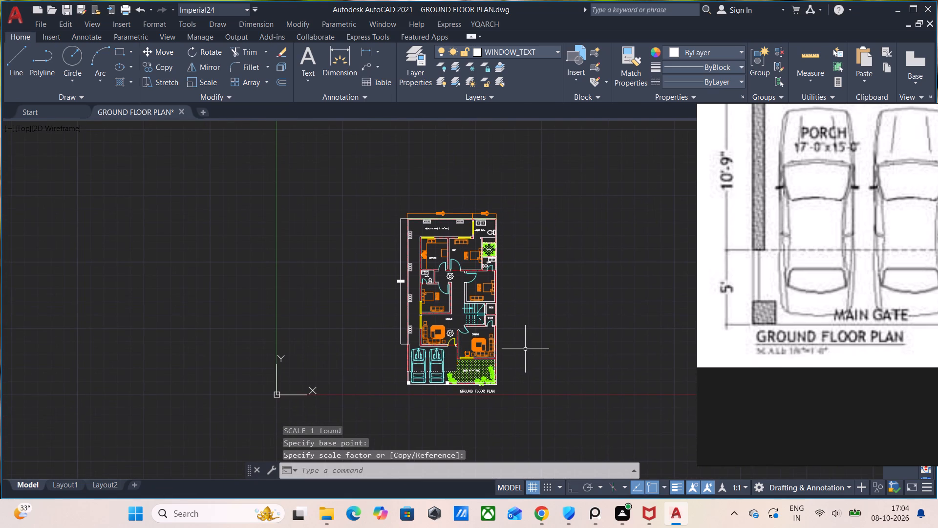
{"action": "key", "text": "ctrl+s"}
{"action": "scroll", "coordinate": [538, 381], "scroll_direction": "up", "scroll_amount": 1}
{"action": "middle_click_drag", "start_coordinate": [536, 362], "coordinate": [533, 388]}
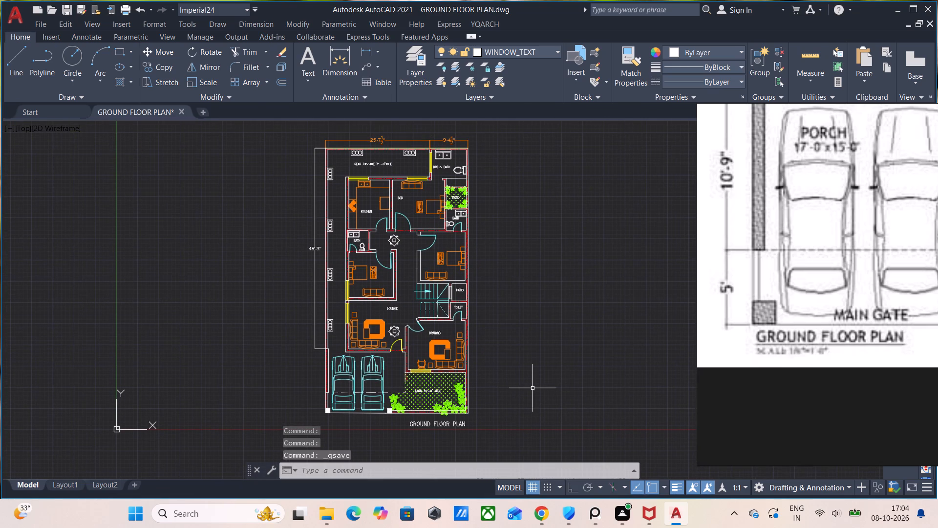
{"action": "key", "text": "ctrl+s"}
{"action": "key", "text": "ctrl+s"}
Start a plot of the model with the DWG To PDF.pc3 plotter on ISO A4 (297.00 x 210.00 MM) paper.
{"action": "left_click", "coordinate": [15, 17]}
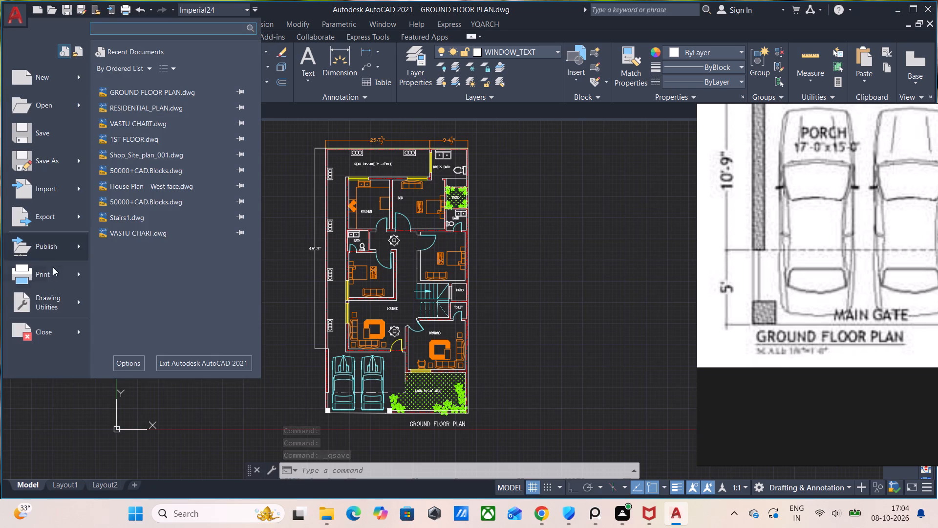
{"action": "left_click", "coordinate": [57, 276]}
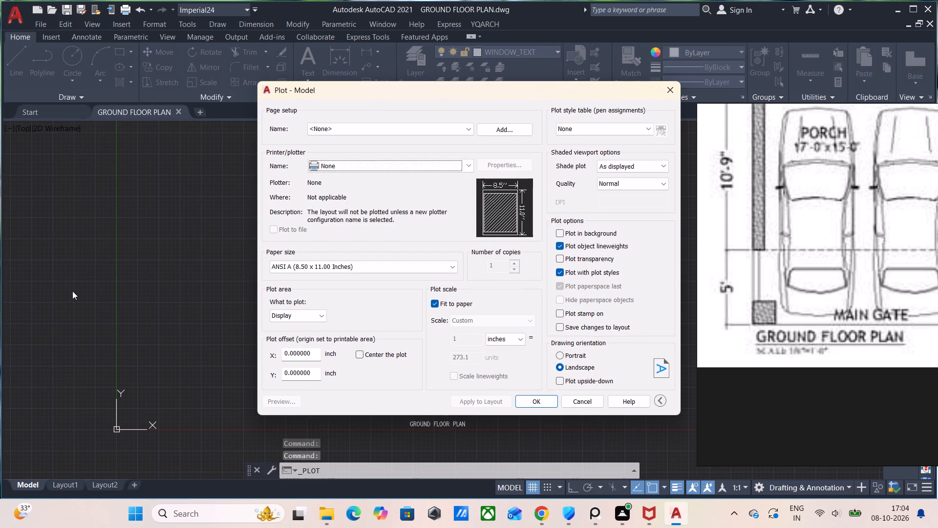
{"action": "left_click", "coordinate": [466, 167]}
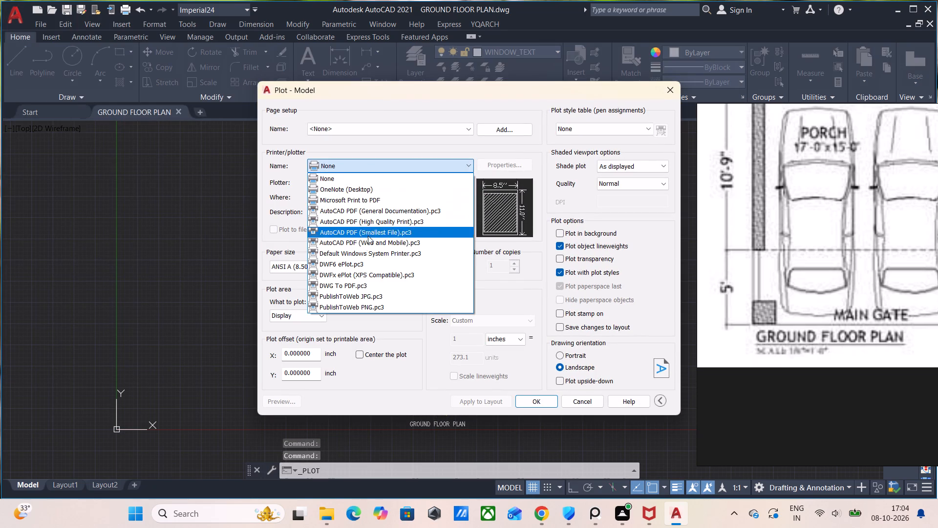
{"action": "left_click", "coordinate": [361, 286]}
{"action": "left_click", "coordinate": [399, 270]}
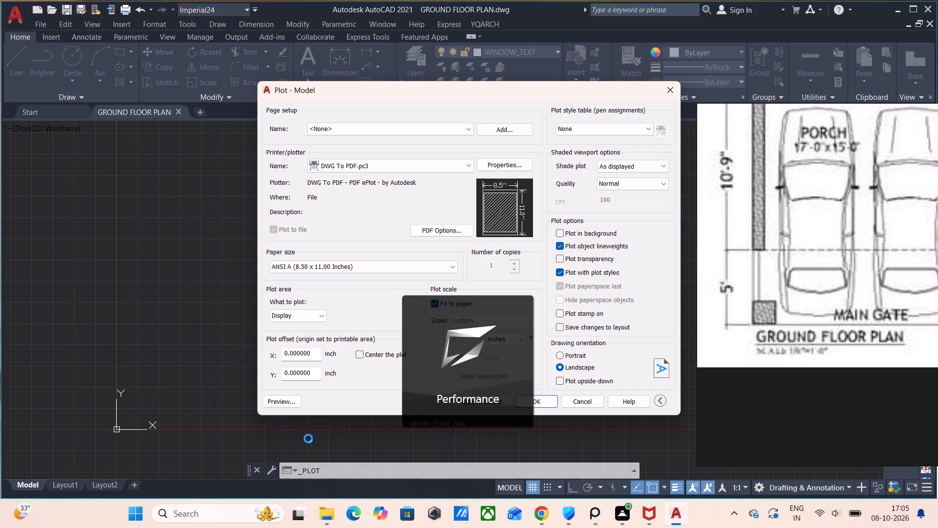
{"action": "left_click", "coordinate": [418, 266]}
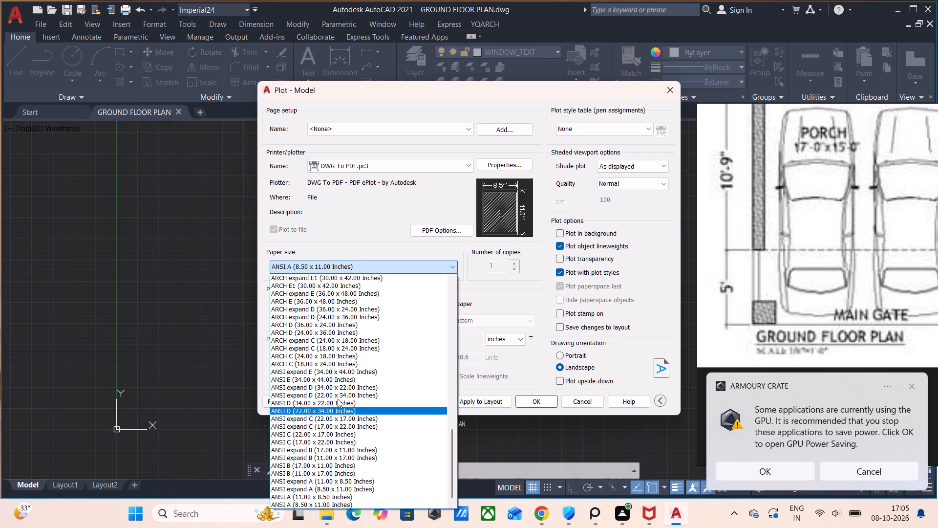
{"action": "scroll", "coordinate": [326, 346], "scroll_direction": "up", "scroll_amount": 4}
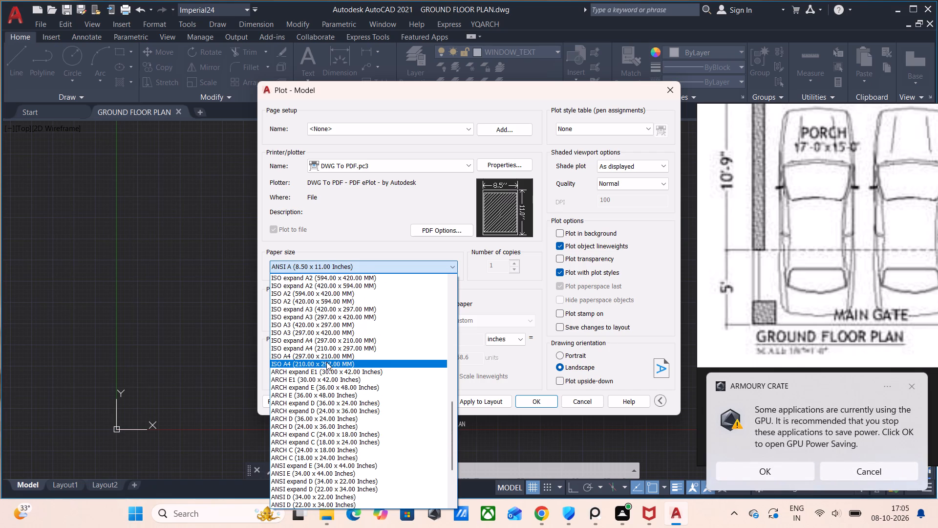
{"action": "left_click", "coordinate": [328, 354]}
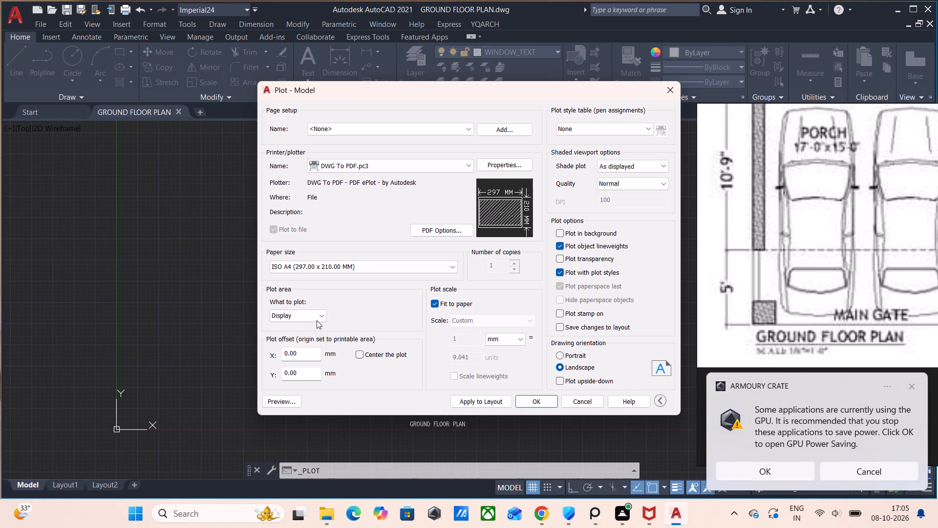
Set the plot area to a window around the whole plan, its dimensions and title, with the drawing grid turned off.
{"action": "left_click", "coordinate": [317, 318]}
{"action": "left_click", "coordinate": [291, 349]}
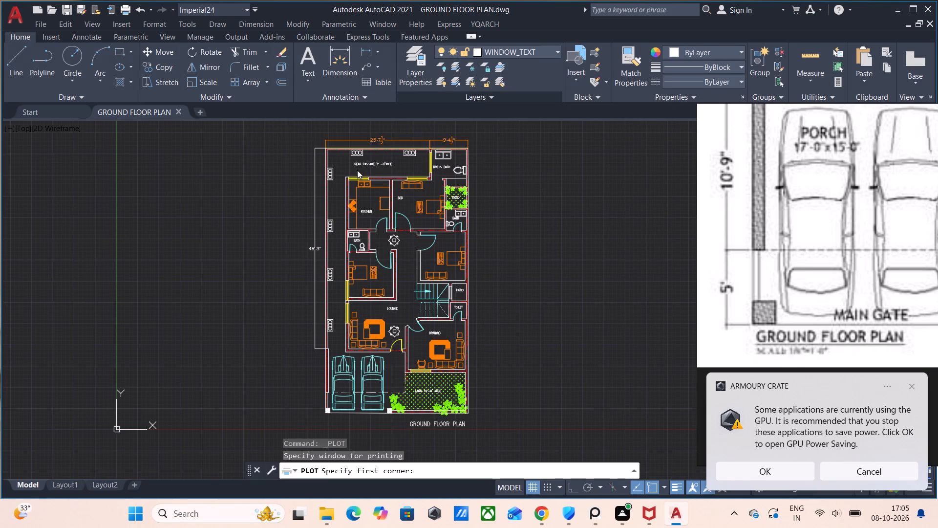
{"action": "left_click", "coordinate": [532, 486]}
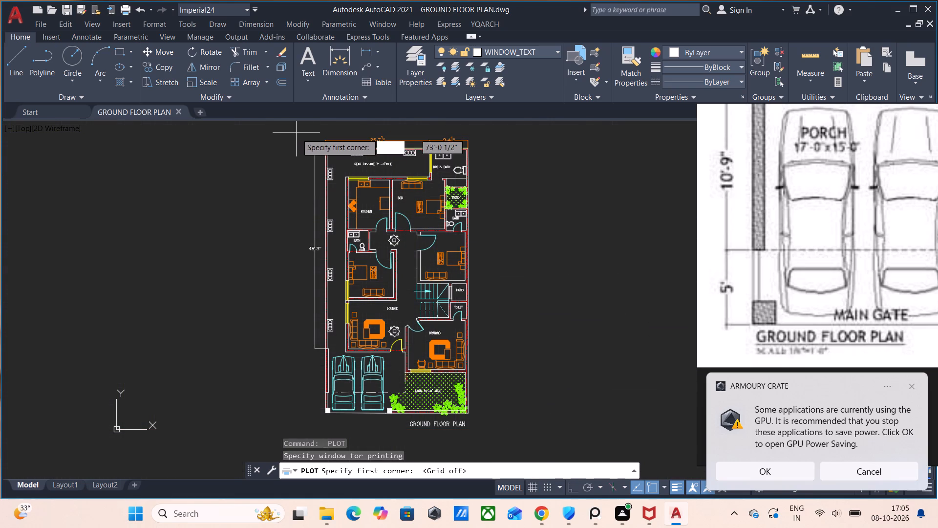
{"action": "left_click_drag", "start_coordinate": [301, 132], "coordinate": [451, 439]}
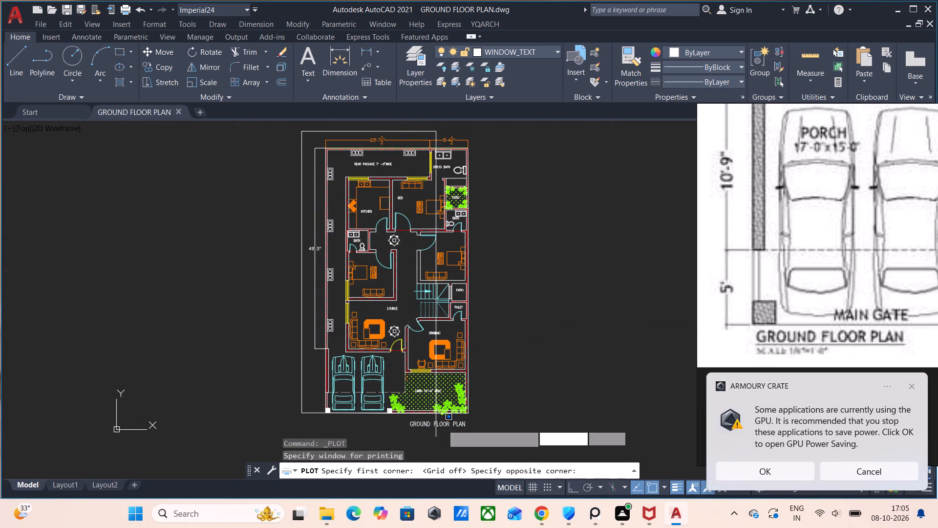
{"action": "left_click_drag", "start_coordinate": [451, 439], "coordinate": [476, 433]}
{"action": "left_click", "coordinate": [476, 433]}
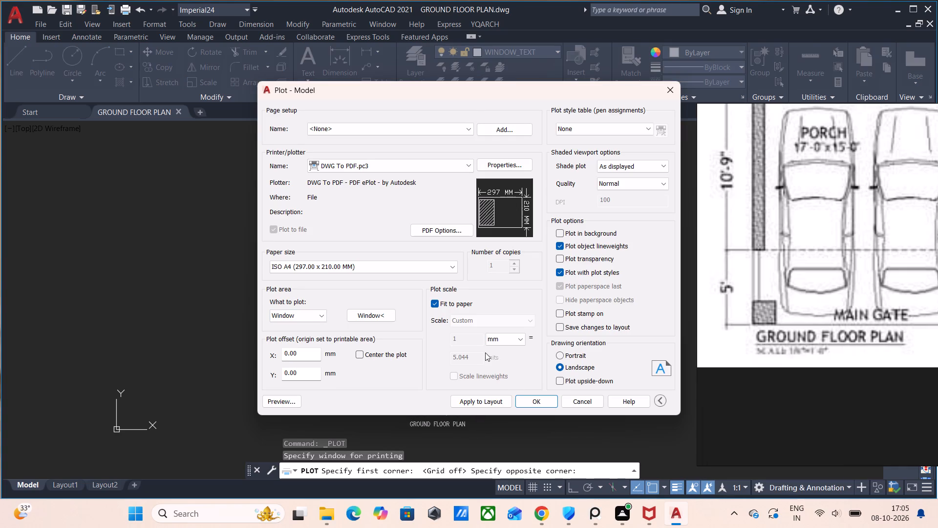
Set the plot scale units to inches.
{"action": "left_click", "coordinate": [526, 341]}
{"action": "left_click", "coordinate": [519, 337]}
{"action": "left_click", "coordinate": [506, 347]}
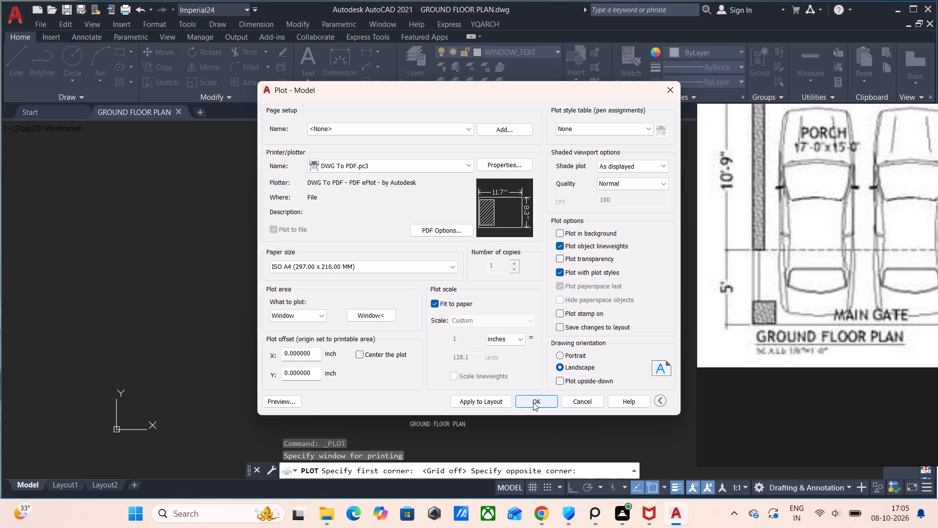
Preview the plot and inspect the plan, labels and title on the sheet, then return to the plot settings.
{"action": "left_click", "coordinate": [290, 396]}
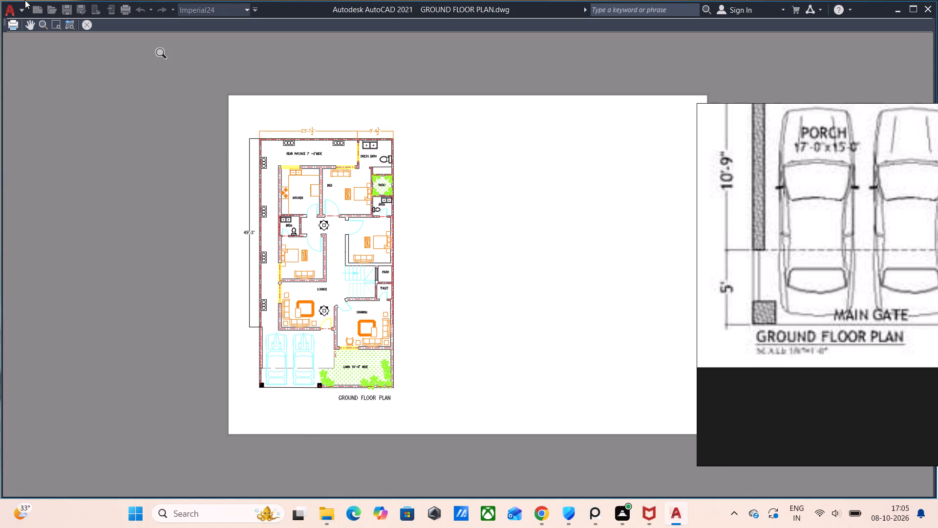
{"action": "scroll", "coordinate": [351, 357], "scroll_direction": "up", "scroll_amount": 2}
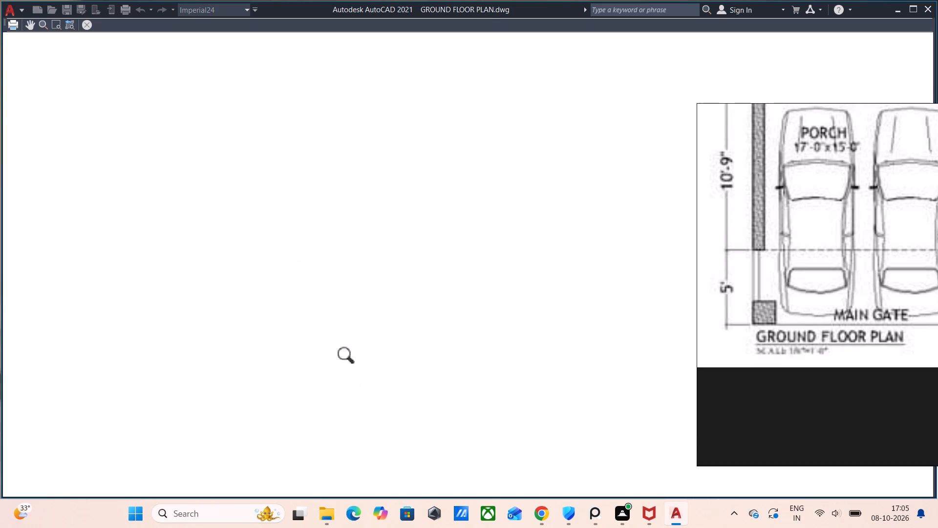
{"action": "scroll", "coordinate": [407, 292], "scroll_direction": "down", "scroll_amount": 2}
{"action": "scroll", "coordinate": [401, 292], "scroll_direction": "up", "scroll_amount": 2}
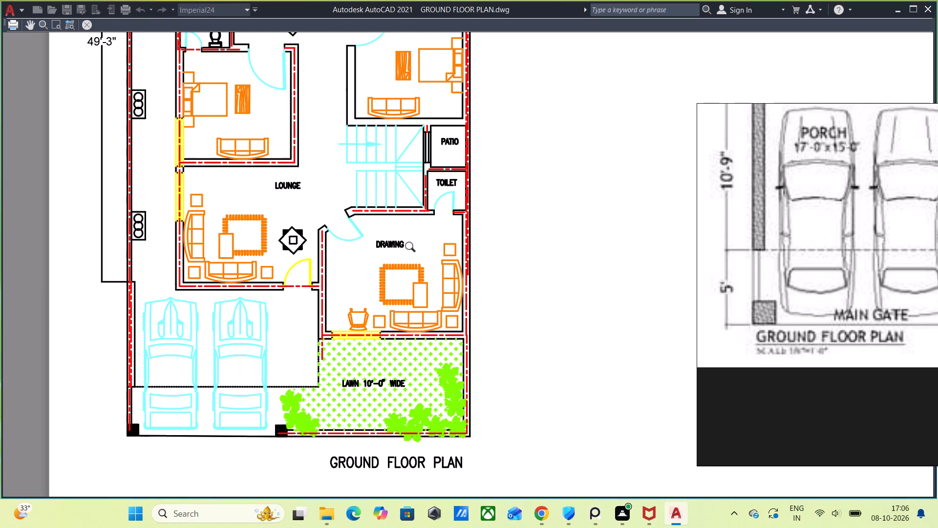
{"action": "scroll", "coordinate": [413, 248], "scroll_direction": "down", "scroll_amount": 2}
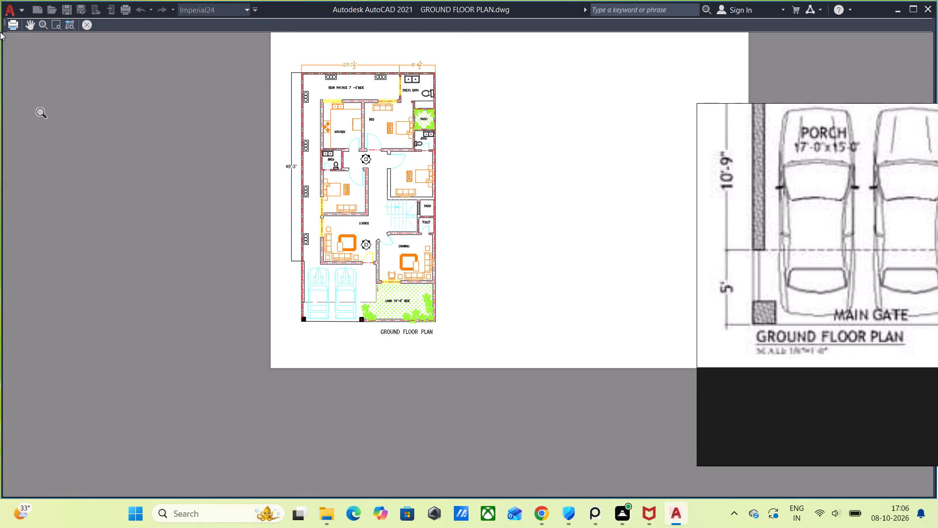
{"action": "left_click", "coordinate": [90, 25]}
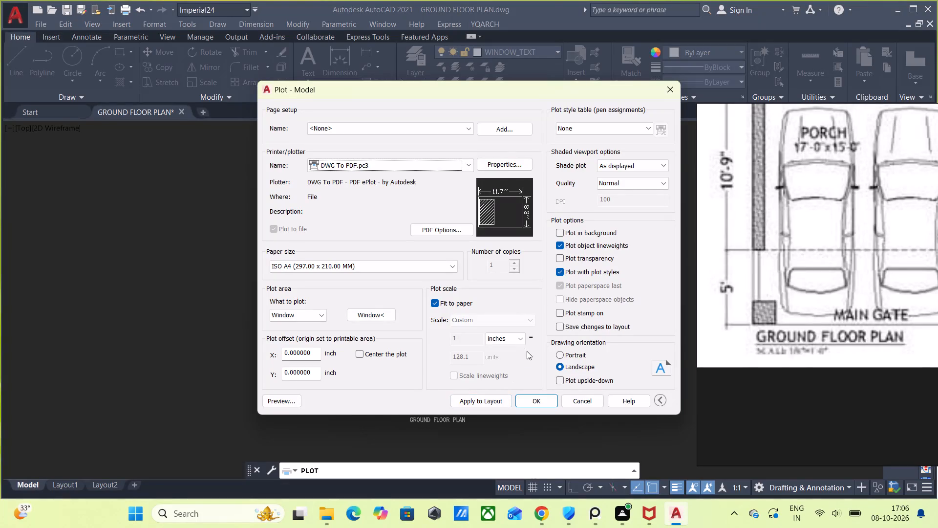
Plot the plan to the Desktop as GROUND FLOOR PLAN-Model.pdf.
{"action": "left_click", "coordinate": [539, 400]}
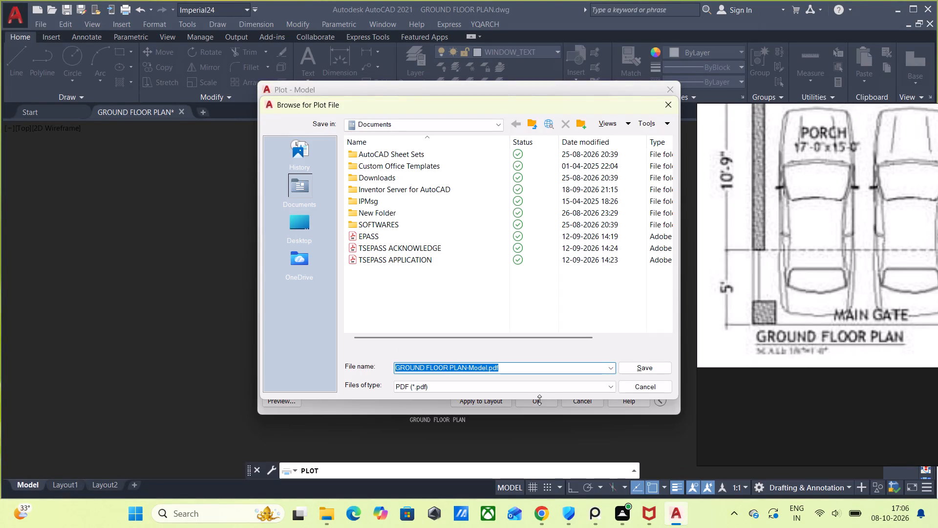
{"action": "left_click", "coordinate": [294, 223]}
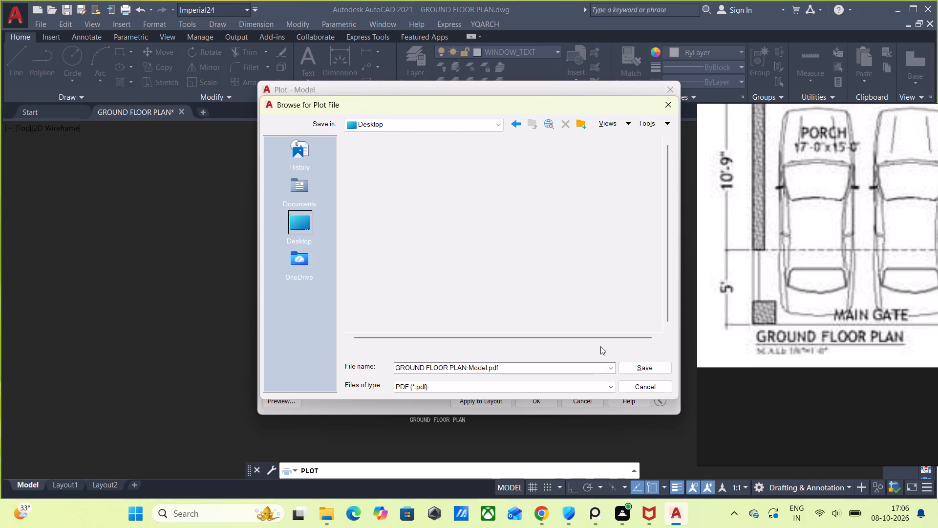
{"action": "left_click", "coordinate": [649, 368]}
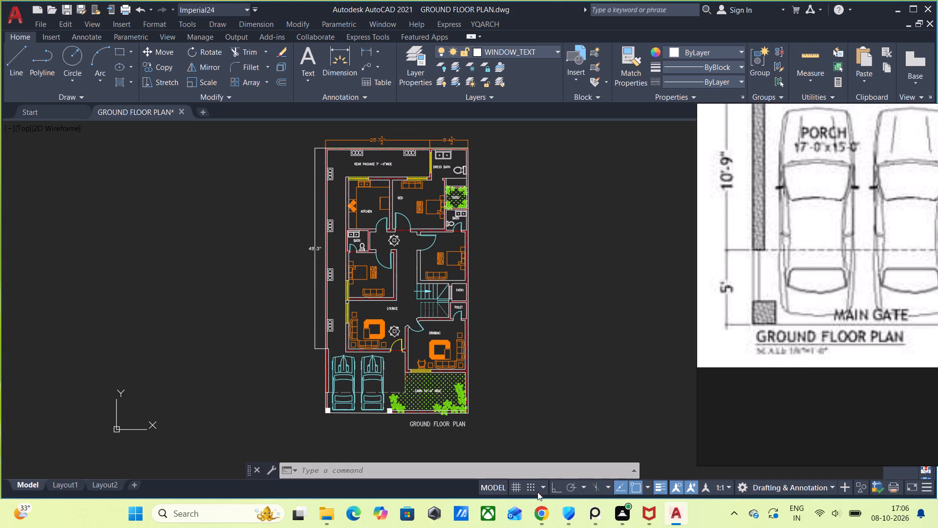
Turn the drawing grid back on.
{"action": "left_click", "coordinate": [514, 486]}
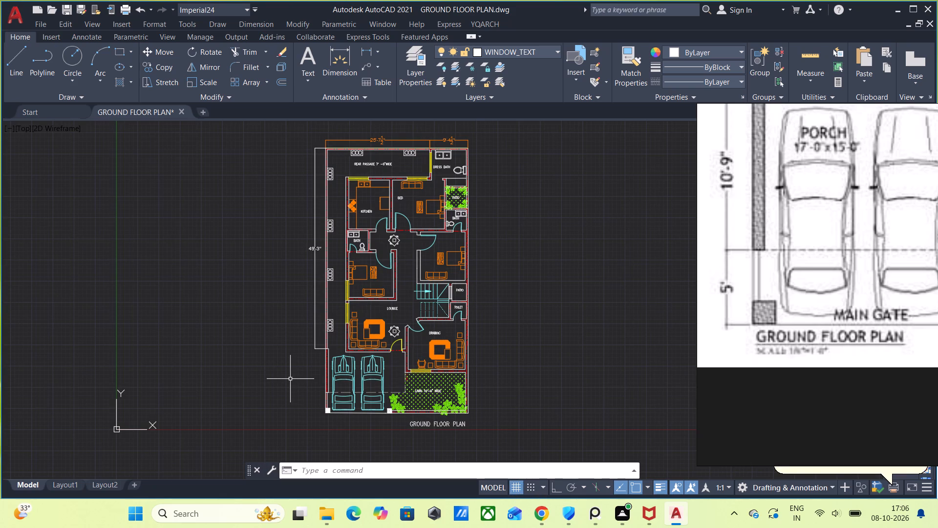
Close the PDF viewer window and save the ground floor plan drawing.
{"action": "key", "text": "ctrl+s"}
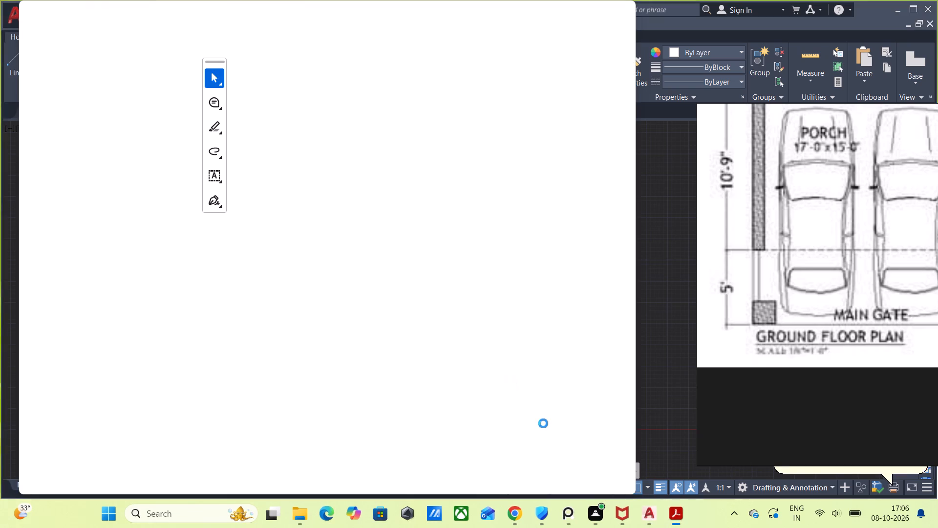
{"action": "left_click", "coordinate": [622, 13]}
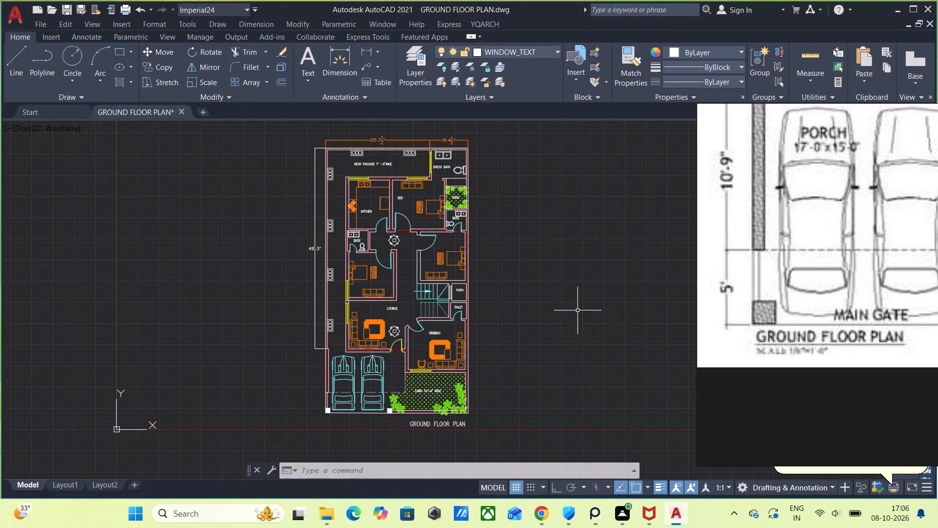
{"action": "left_click", "coordinate": [577, 313]}
{"action": "key", "text": "ctrl+s"}
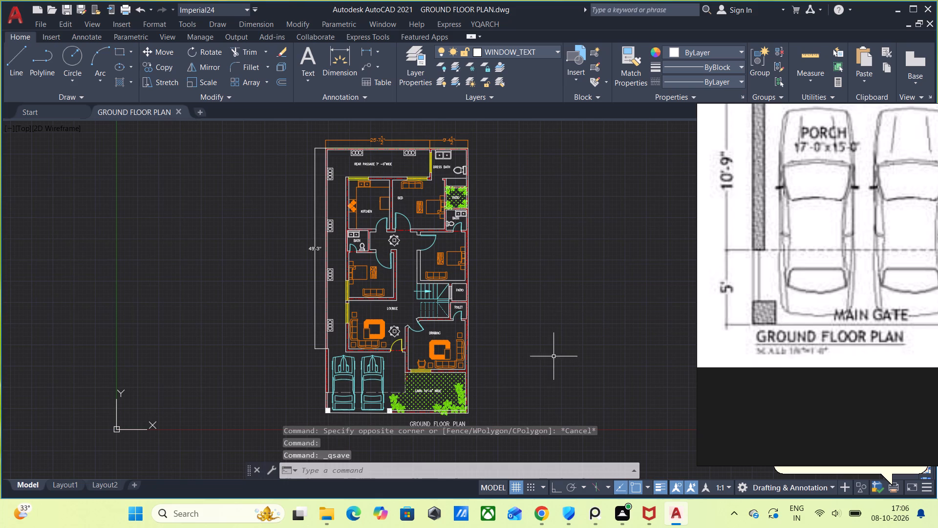